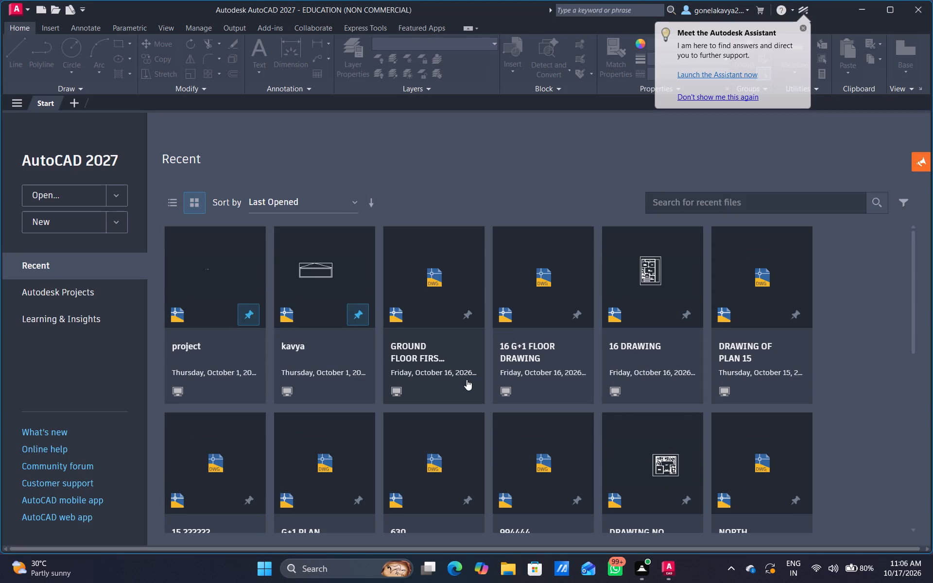
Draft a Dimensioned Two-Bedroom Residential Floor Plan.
Create a new drawing and switch from the ISO A1 layout to model space.
click(76, 223)
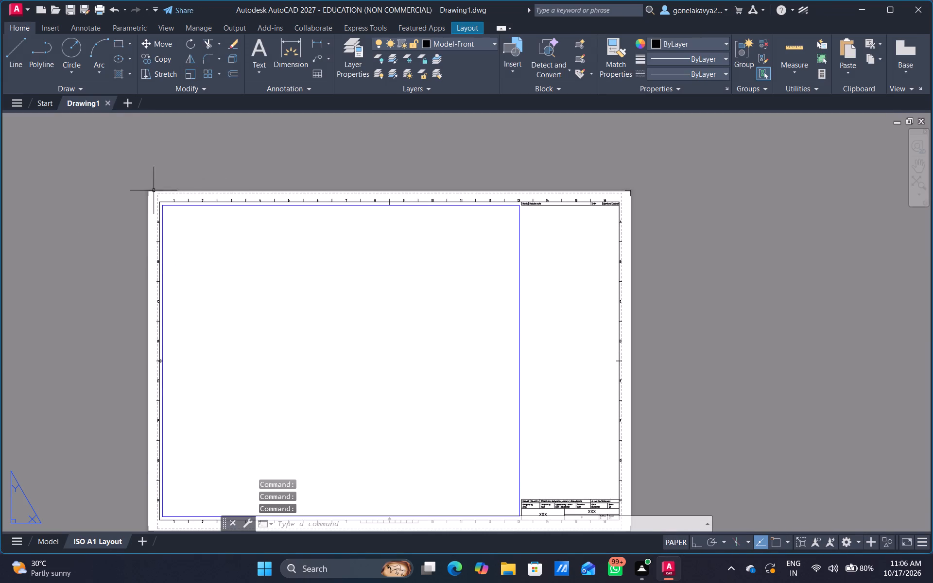
click(43, 545)
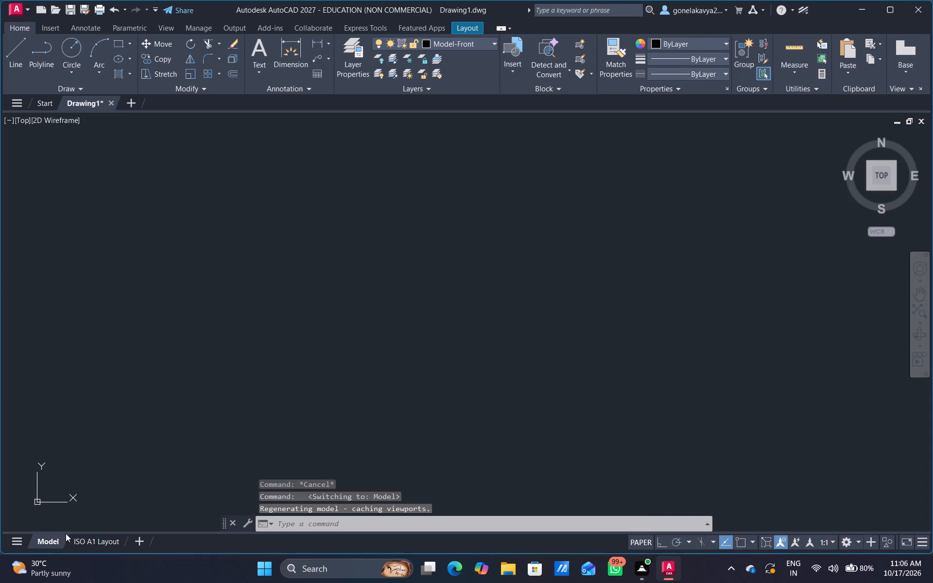
Turn on command logging with LOGFILEON.
click(348, 526)
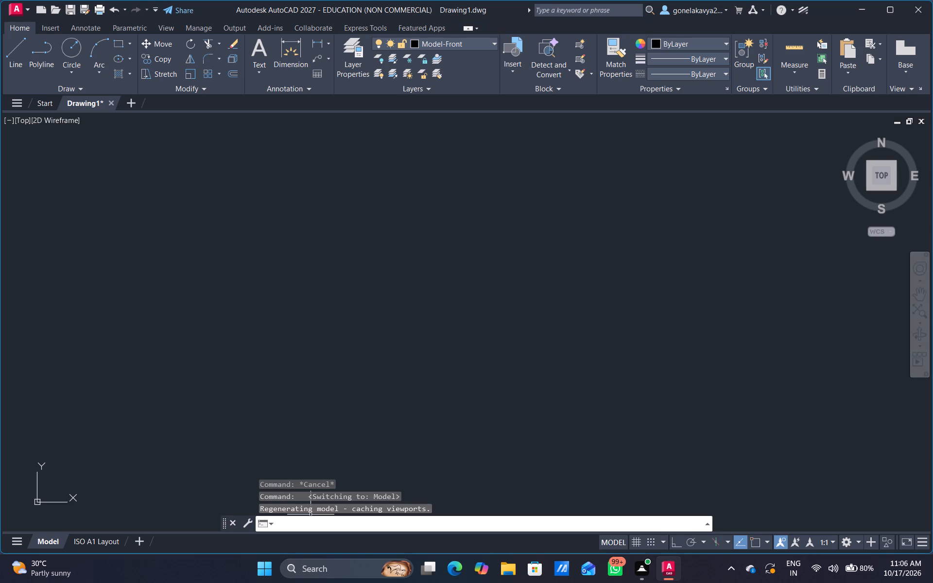
key(l)
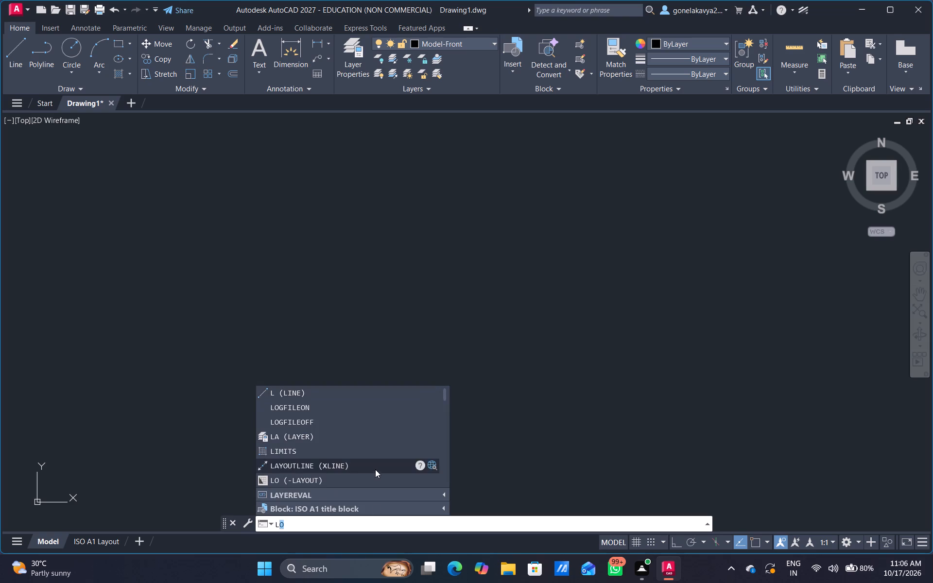
click(383, 405)
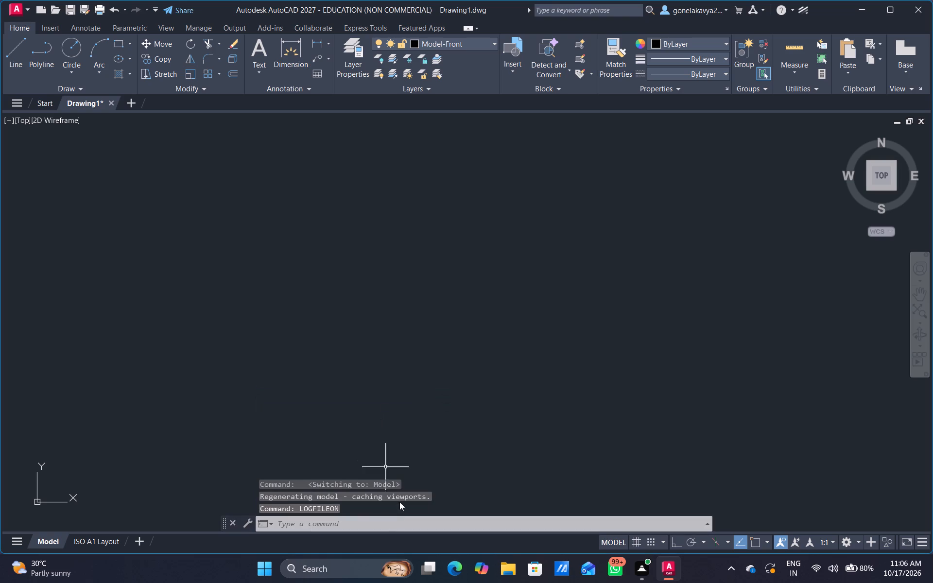
Configure the drawing units to Engineering length with precision 0'-0" and an insertion scale in Inches.
text(UN)
key(Return)
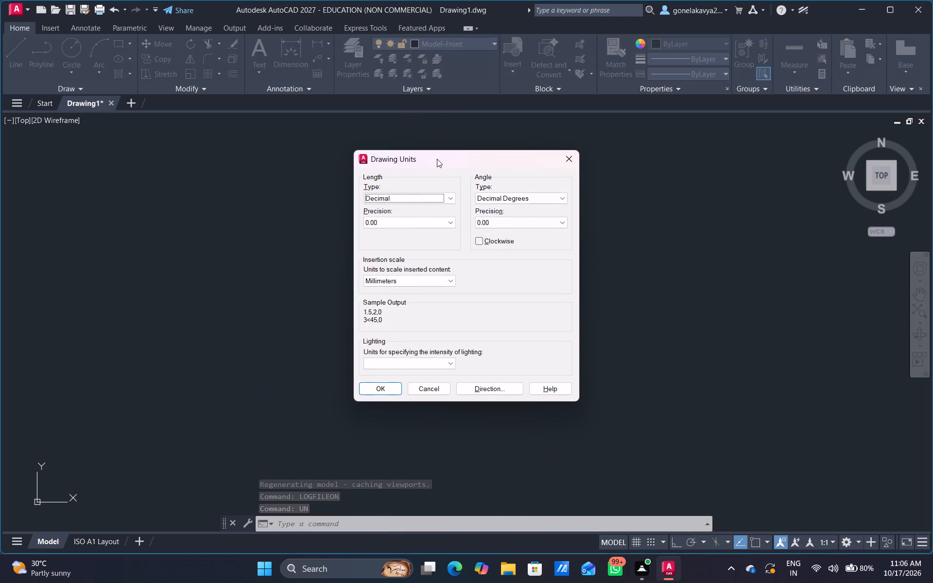
click(419, 194)
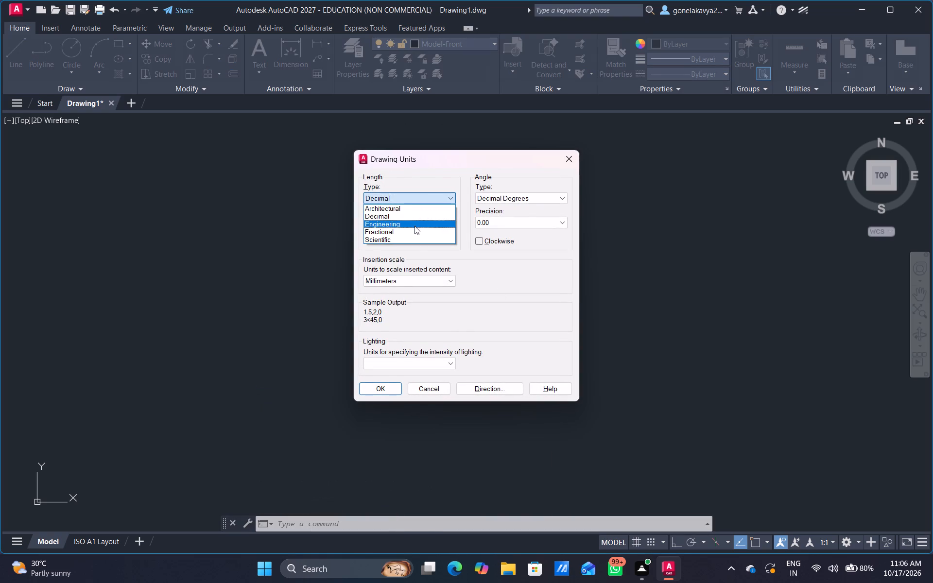
click(415, 226)
click(424, 223)
click(407, 233)
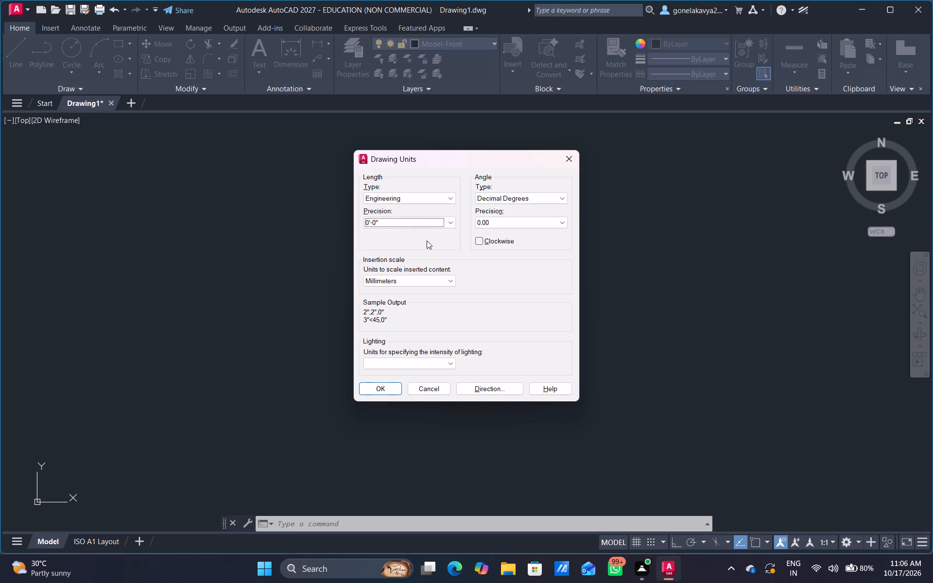
click(443, 279)
click(440, 300)
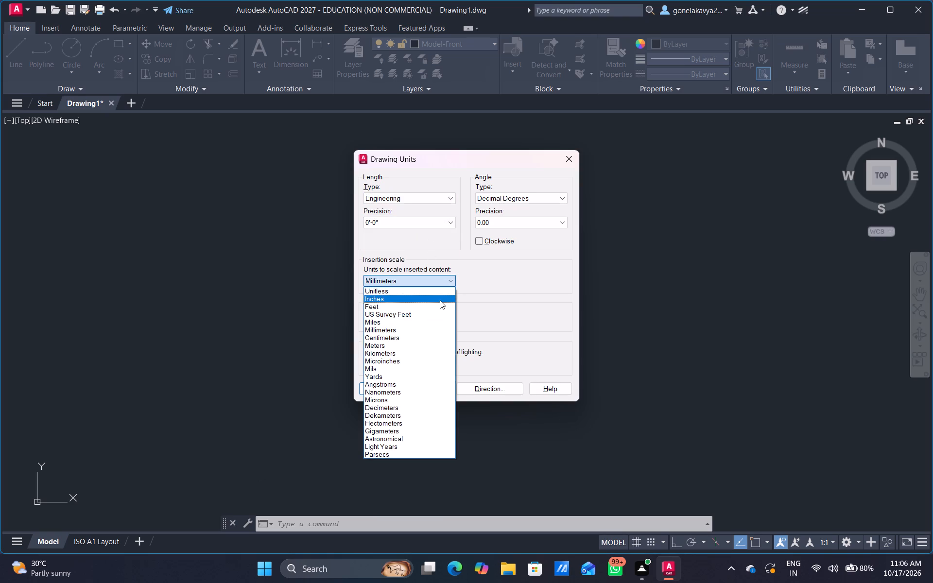
click(389, 387)
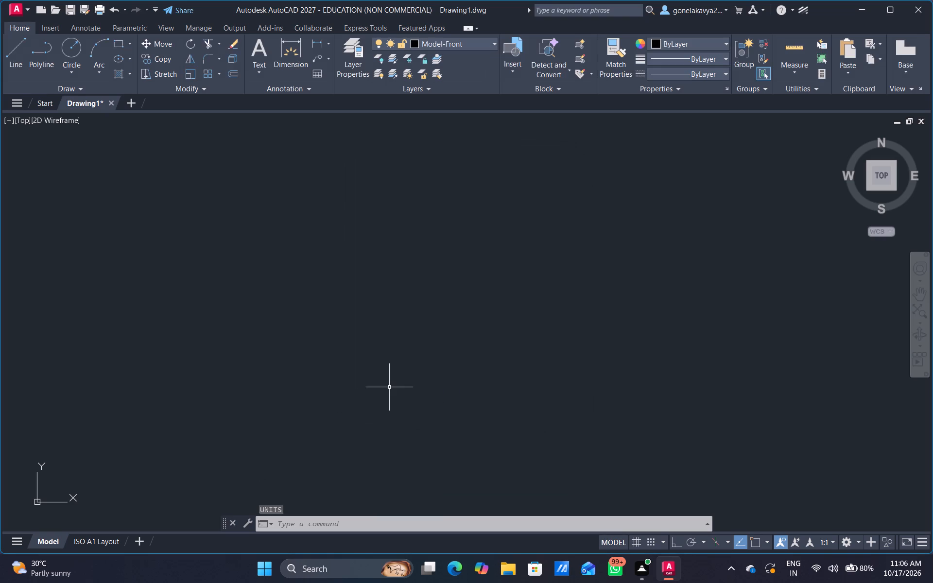
Modify the ISO-25 style overrides by setting the dimension text height to 1".
key(d)
key(Return)
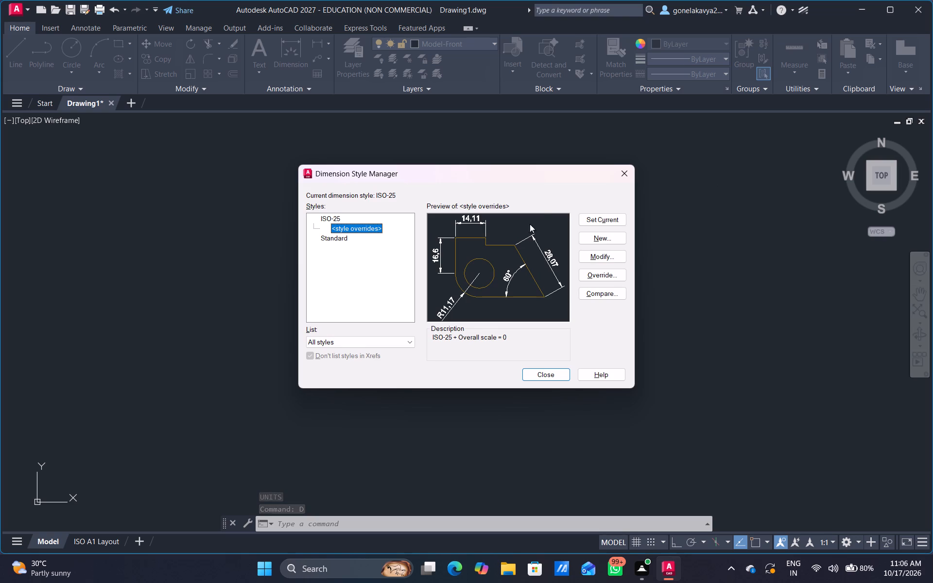
click(606, 252)
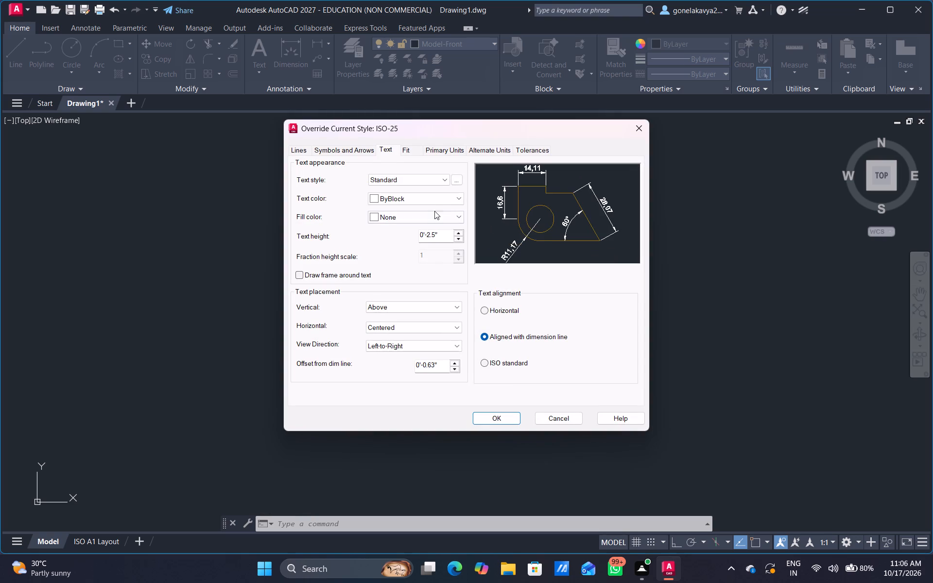
drag(446, 238, 421, 234)
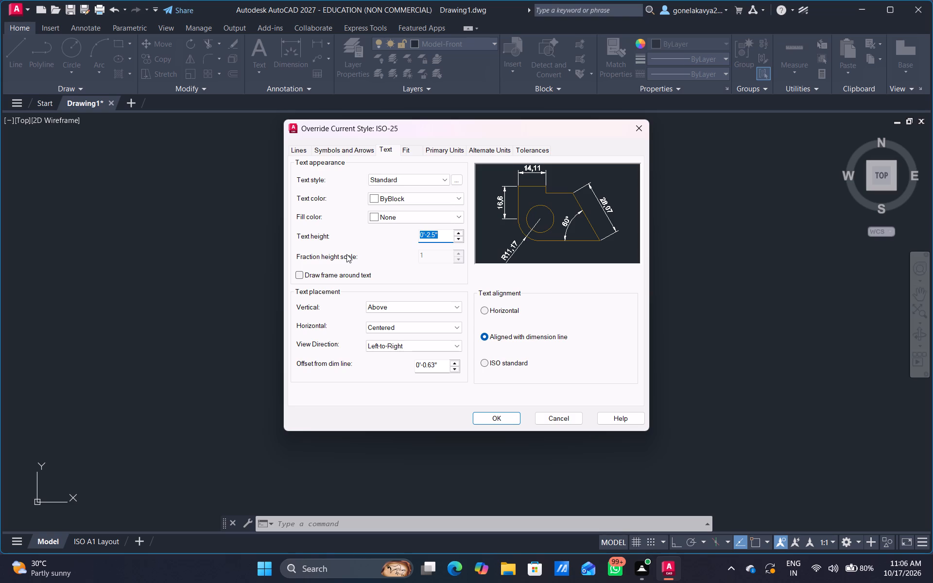
key(BackSpace)
key(1)
key(Return)
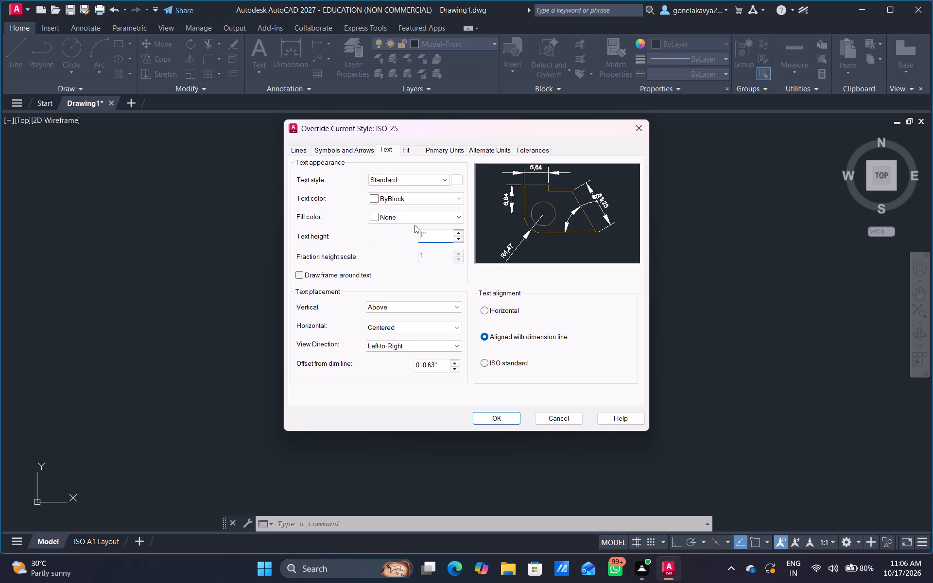
click(433, 237)
key(BackSpace)
Set the override's linear dimensions to Engineering format with precision 0'-0", make it current and close the dimension style manager.
click(448, 145)
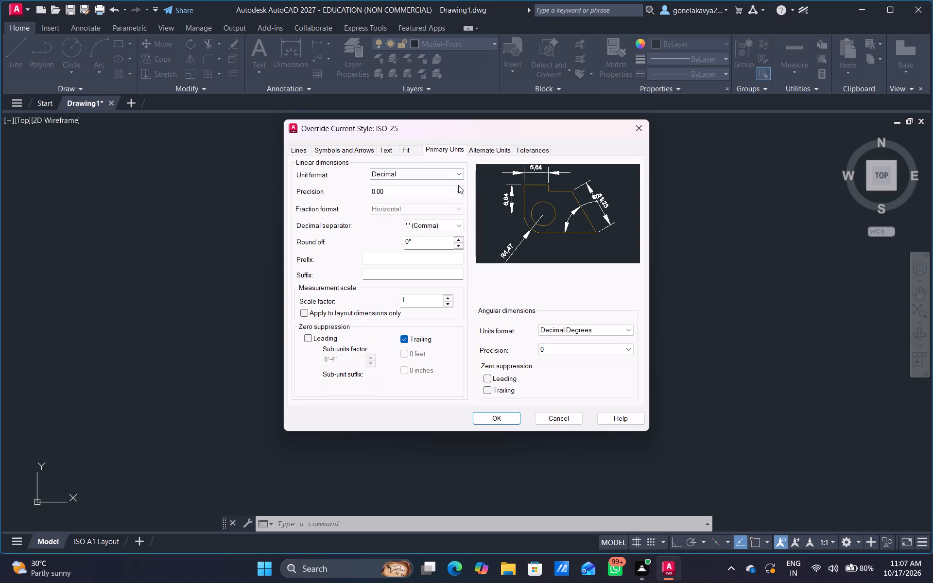
click(453, 182)
click(450, 171)
click(442, 201)
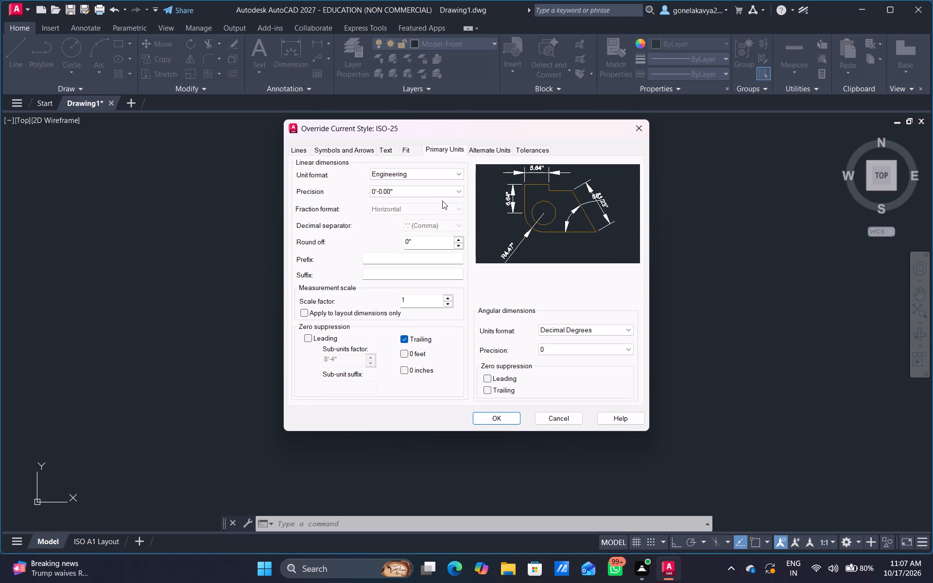
click(442, 201)
click(448, 194)
click(439, 199)
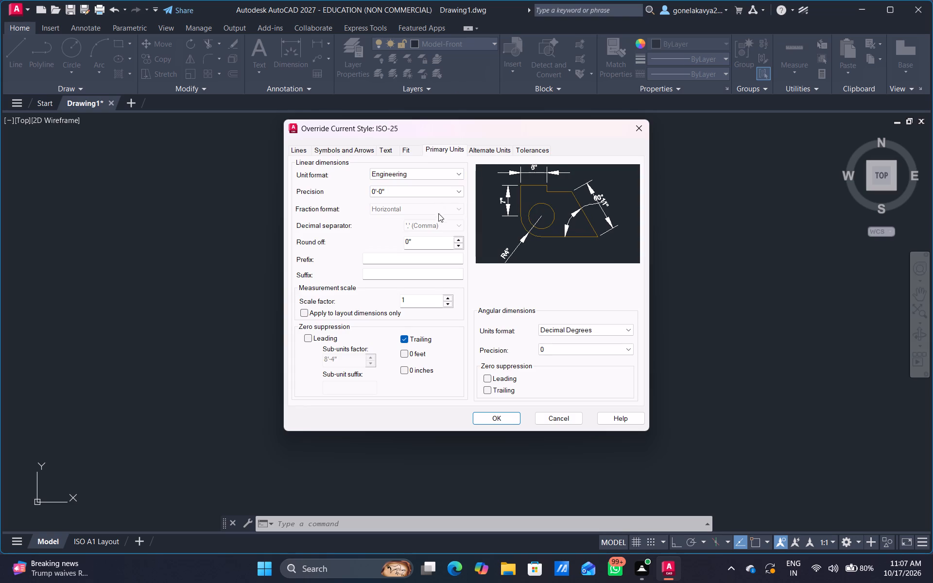
click(495, 419)
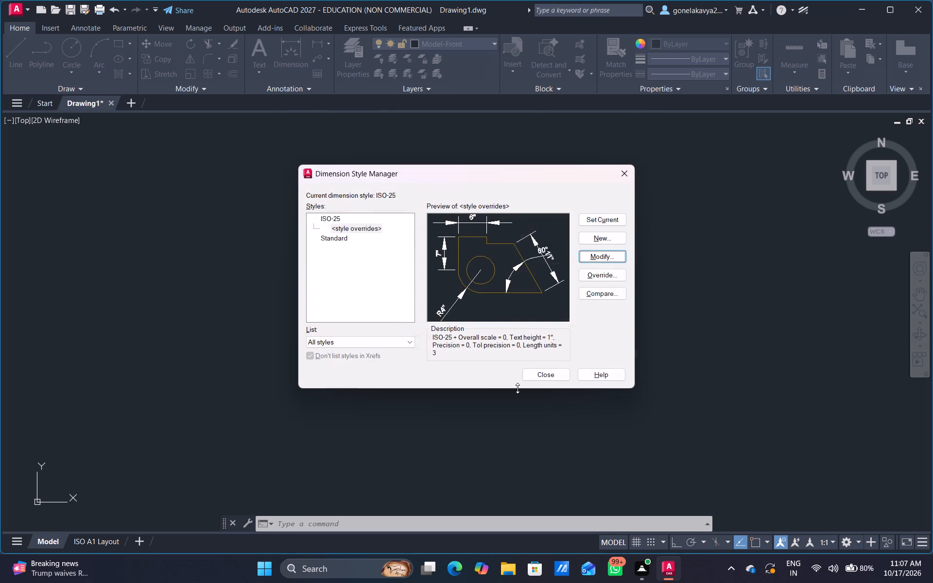
click(605, 220)
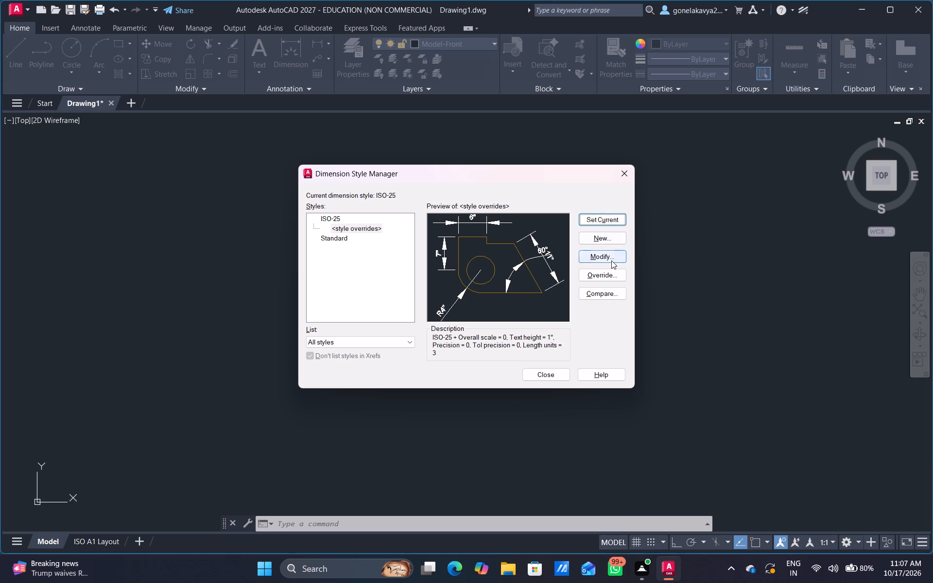
click(553, 381)
click(548, 372)
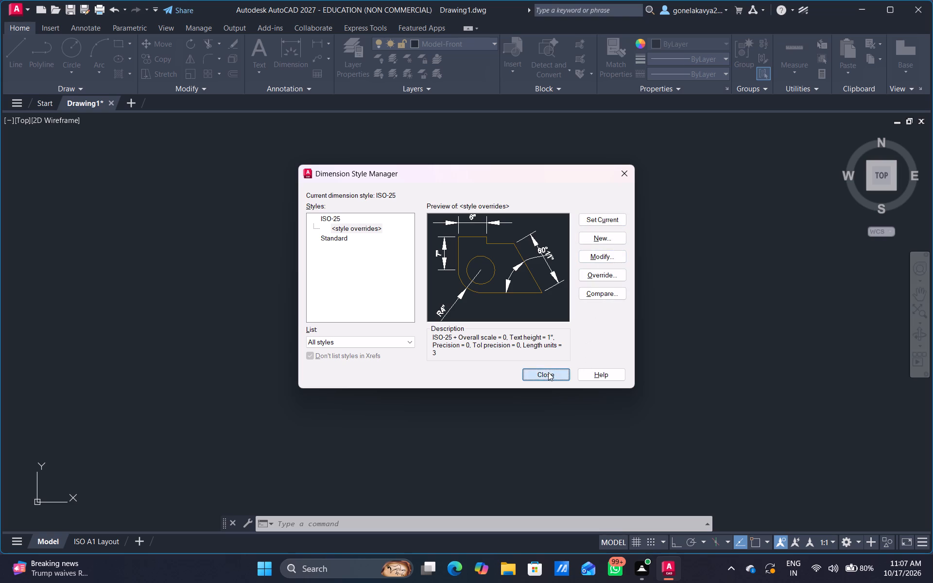
With Ortho on, draw a closed rectangular outline of lines, 27'0" wide and 35'0" tall.
key(l)
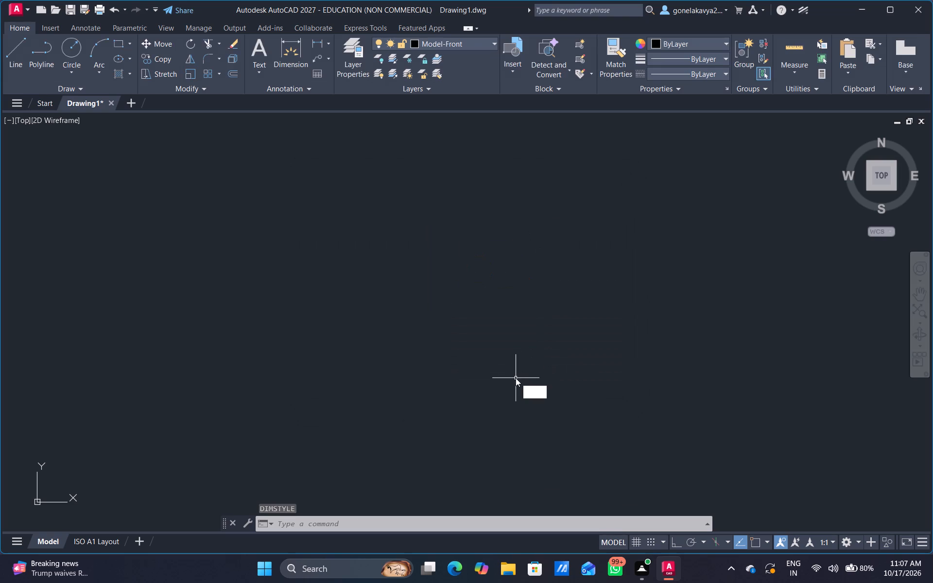
key(Return)
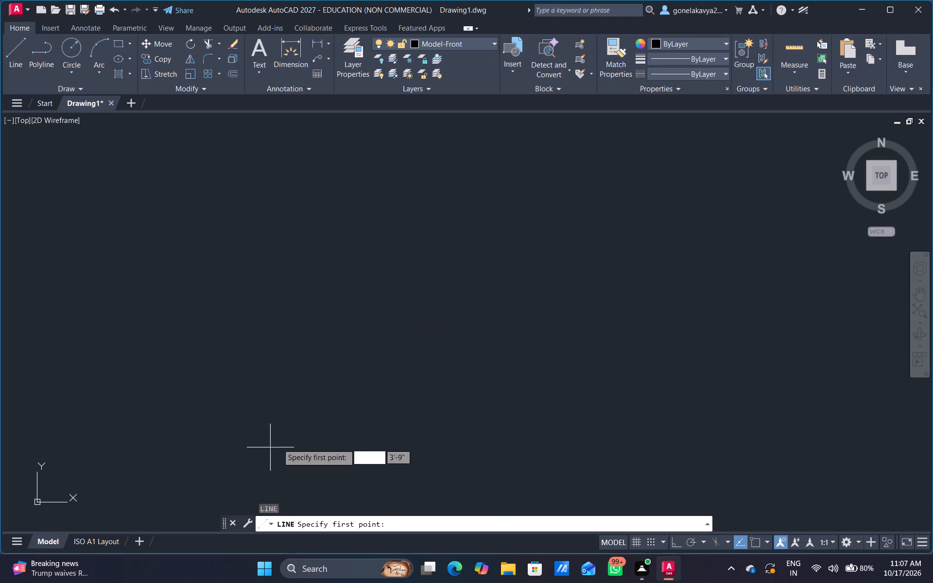
click(677, 544)
drag(363, 442, 363, 425)
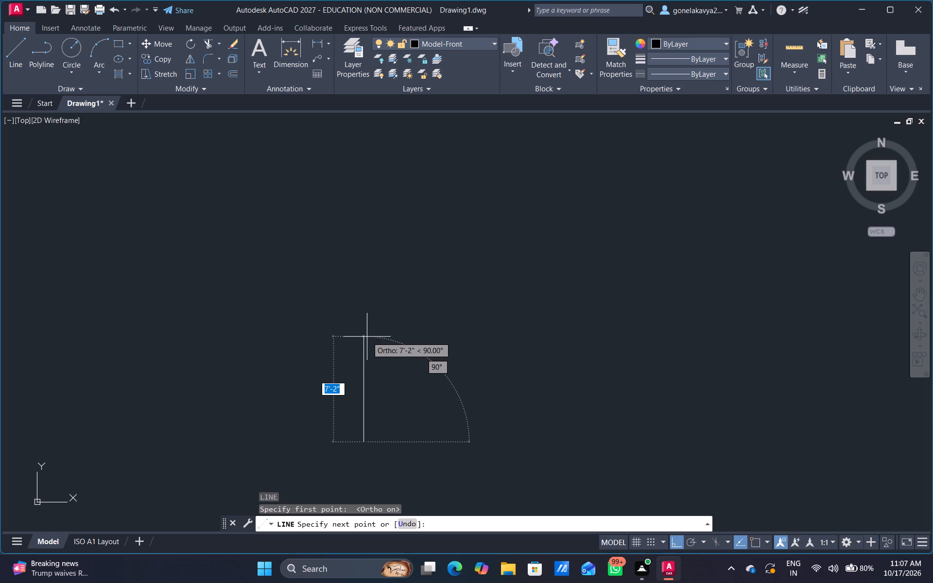
text(35)
key(apostrophe)
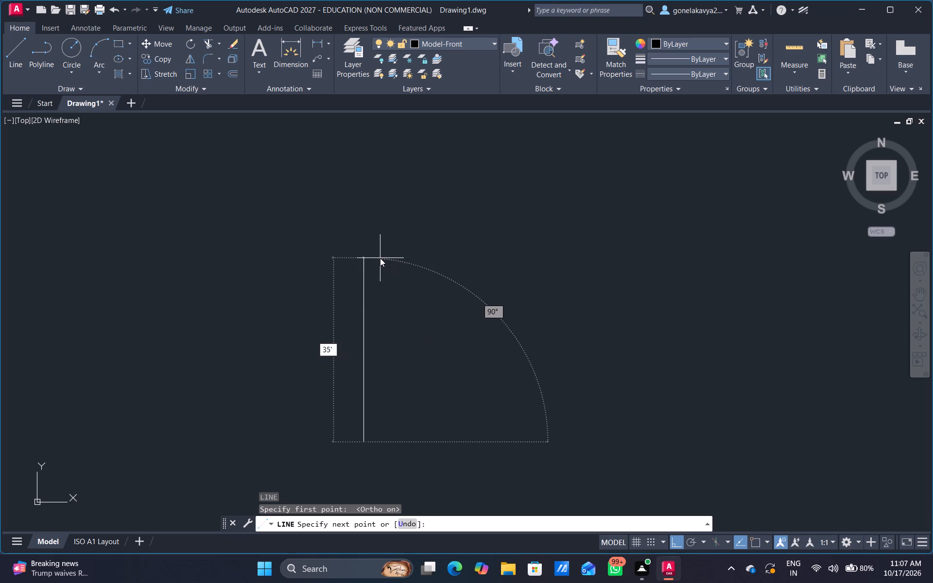
key(shift+quotedbl)
key(BackSpace)
text(0")
key(Return)
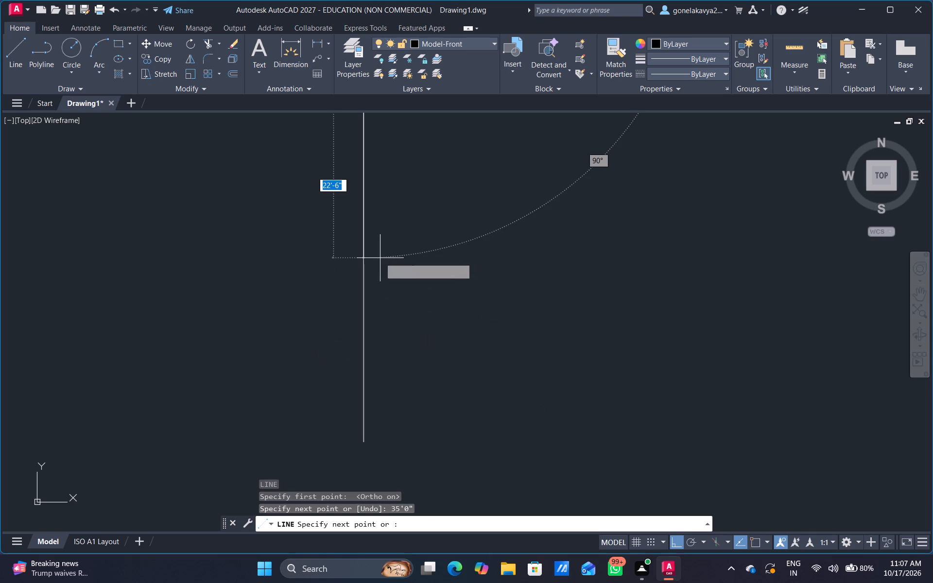
scroll(381, 257, down, 4)
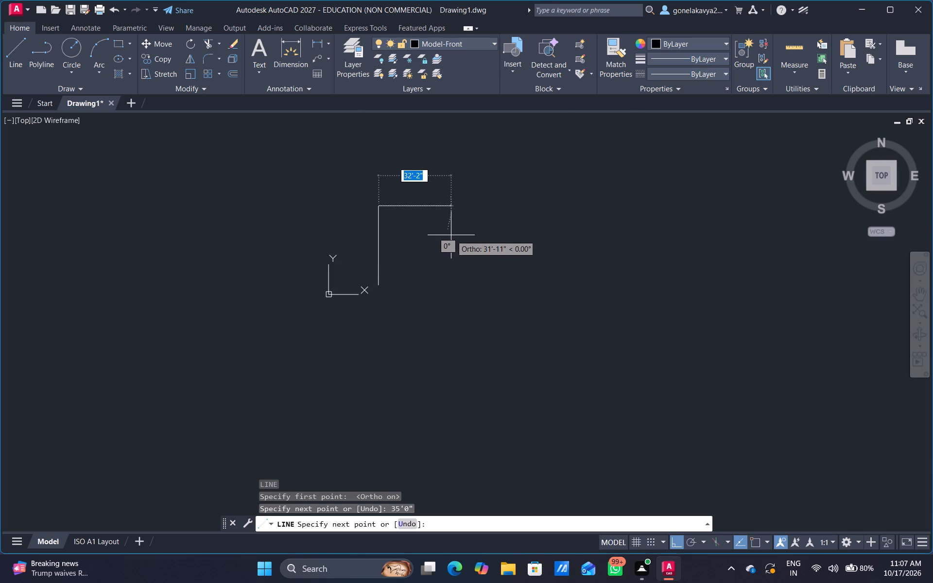
text(27)
text('0")
key(Return)
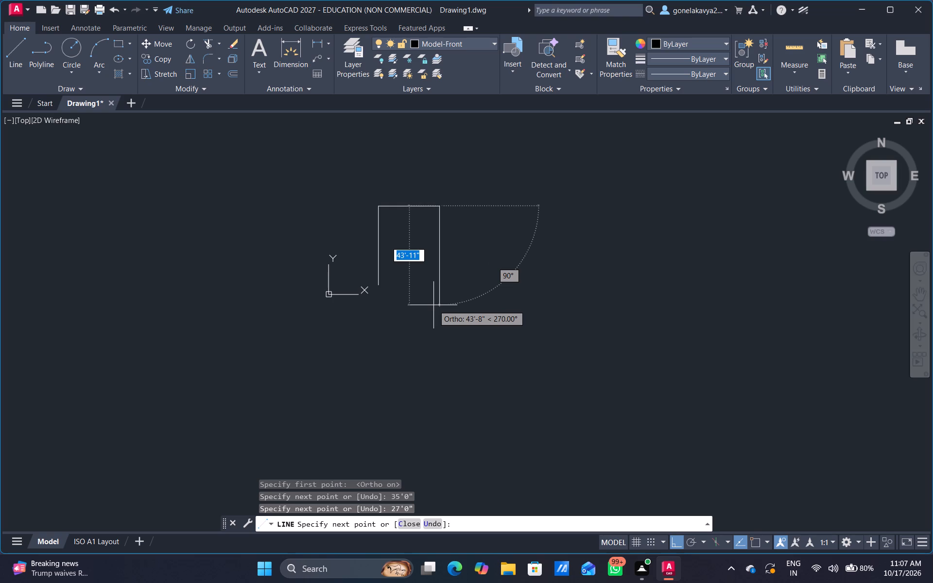
text(35'0")
key(Return)
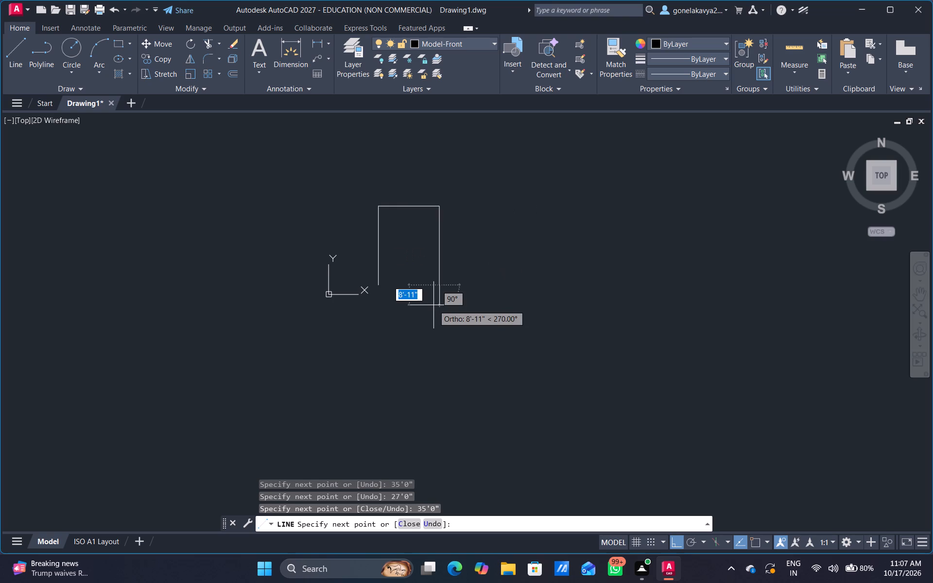
text(27)
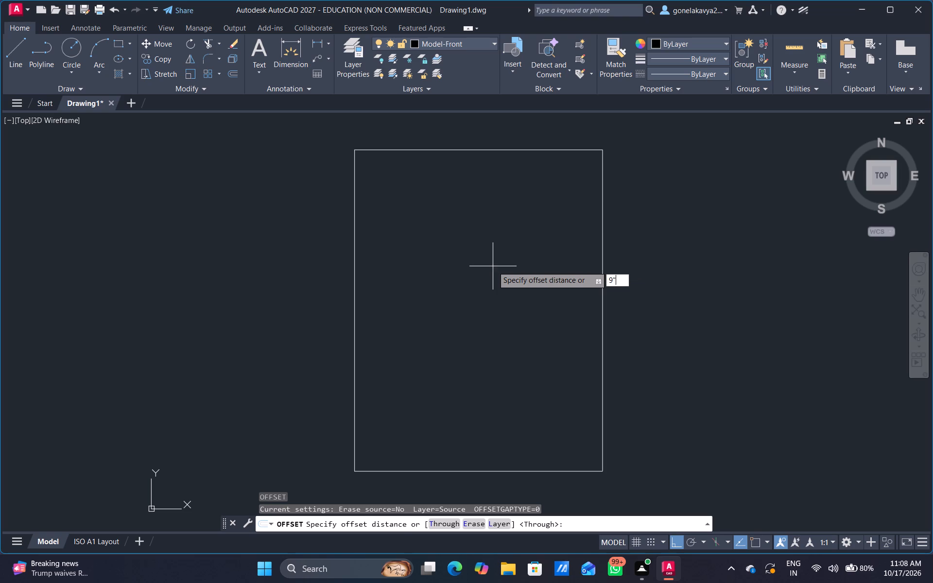
Offset all four outline lines 9" inward to form the outer walls.
key(Return)
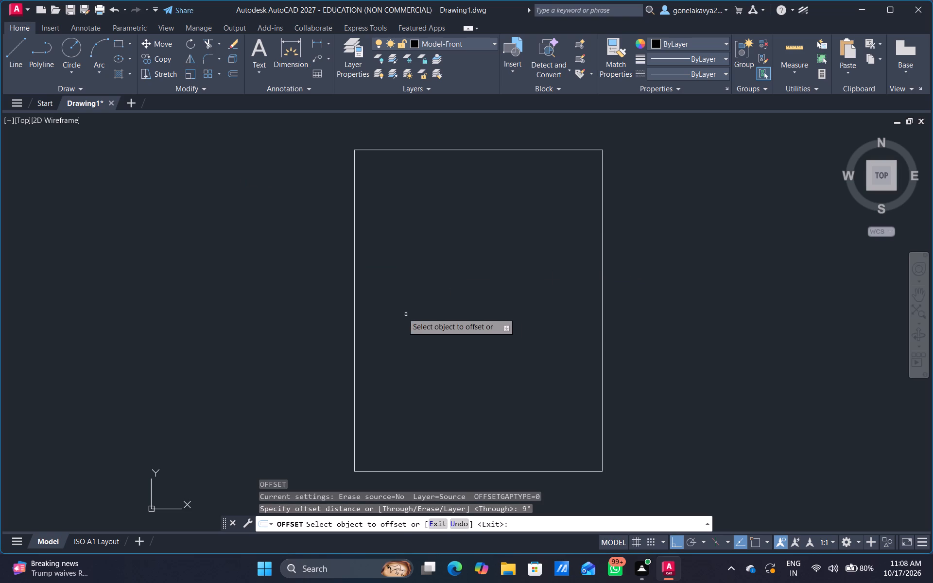
click(353, 324)
click(485, 317)
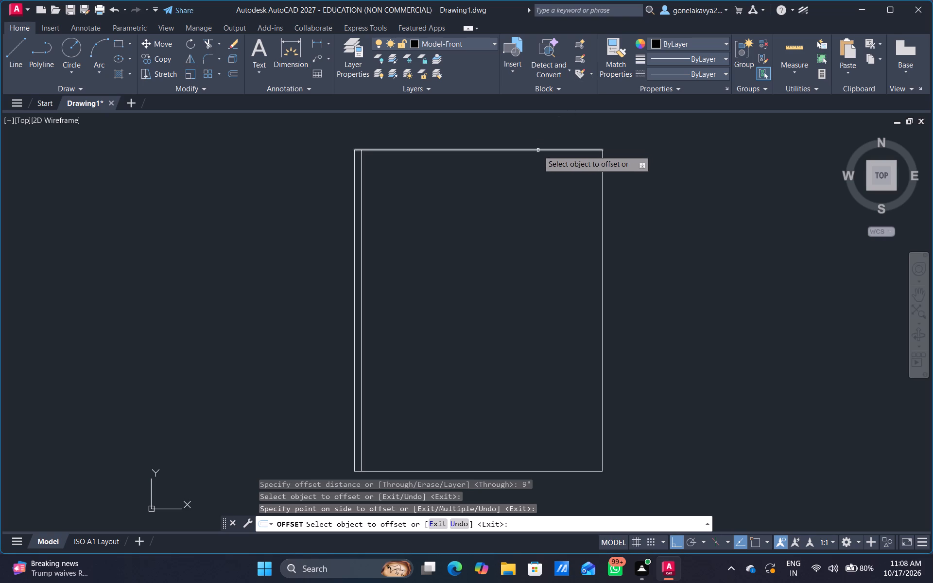
drag(538, 150, 538, 154)
click(531, 192)
click(604, 262)
click(536, 278)
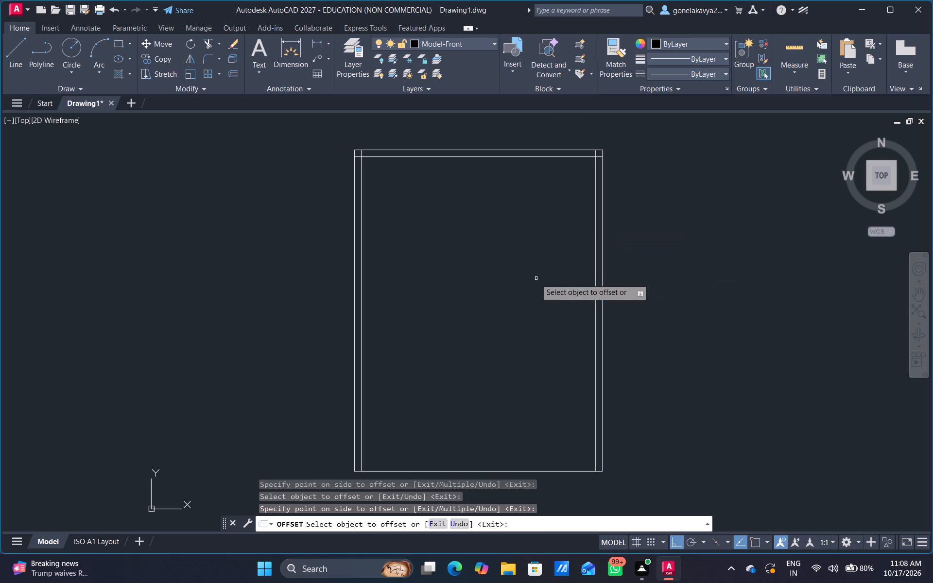
click(561, 472)
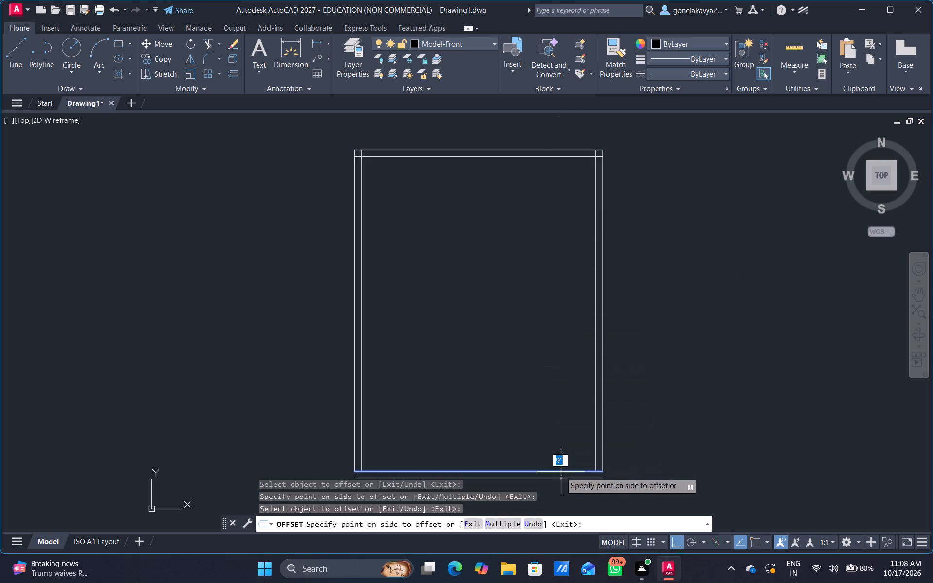
click(539, 399)
Offset the left wall's inner line 9.1' into the plan and that copy a further 4.5" to form a vertical partition.
middle_drag(445, 266, 484, 408)
scroll(451, 391, up, 2)
middle_drag(405, 351, 271, 359)
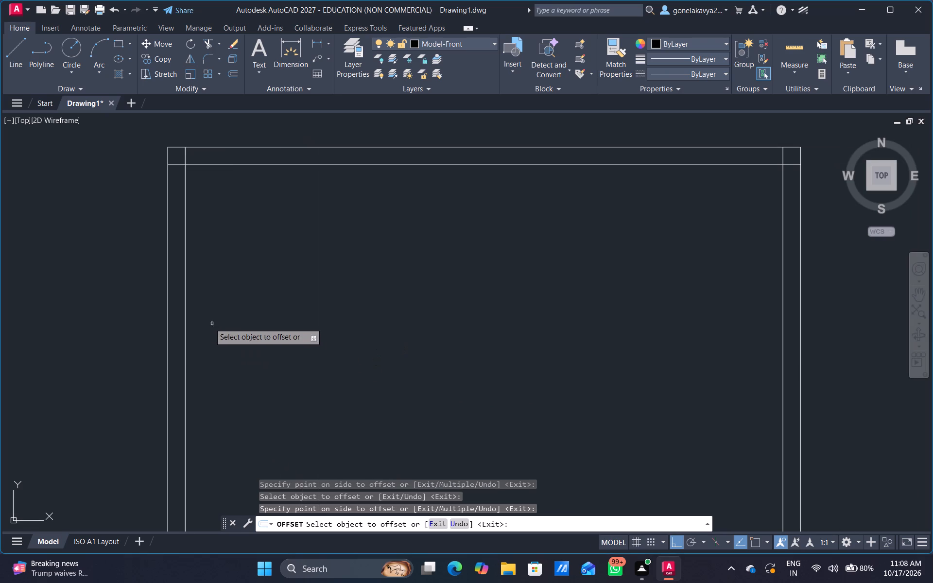
click(186, 360)
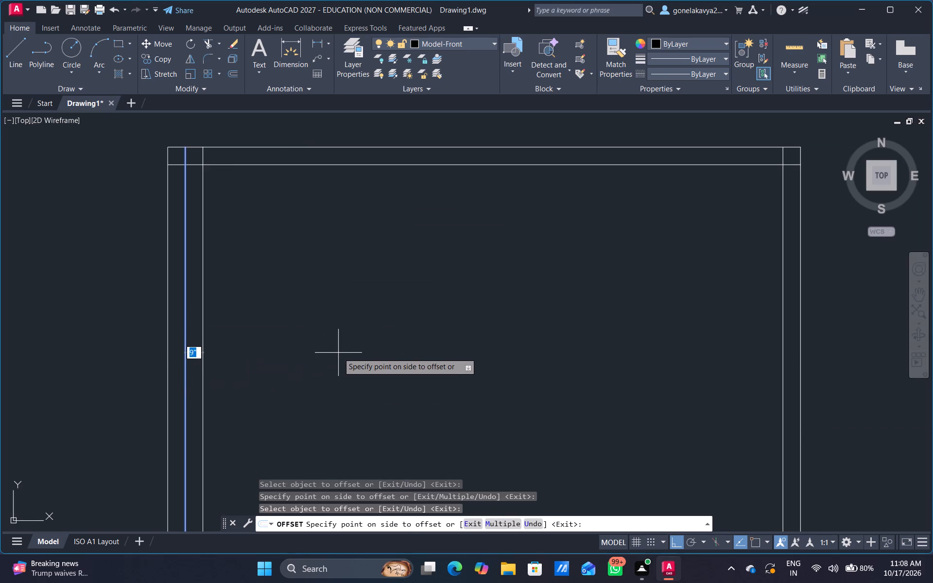
text(9.1)
key(apostrophe)
key(Return)
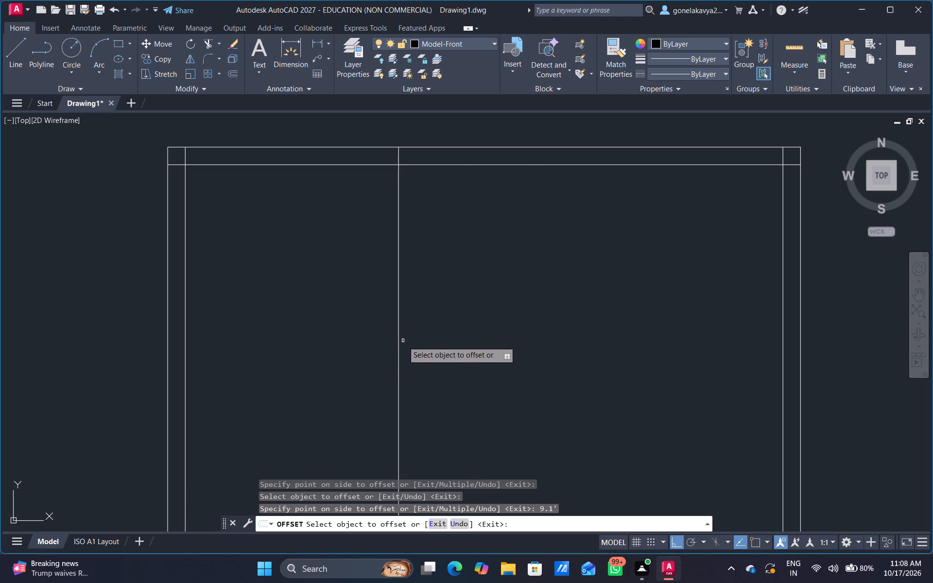
click(398, 343)
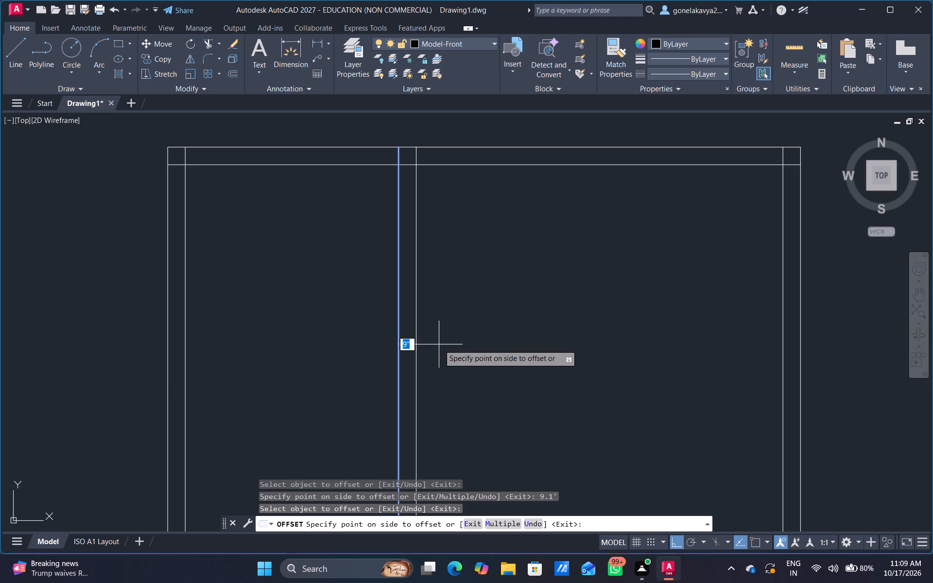
text(4.5")
key(Return)
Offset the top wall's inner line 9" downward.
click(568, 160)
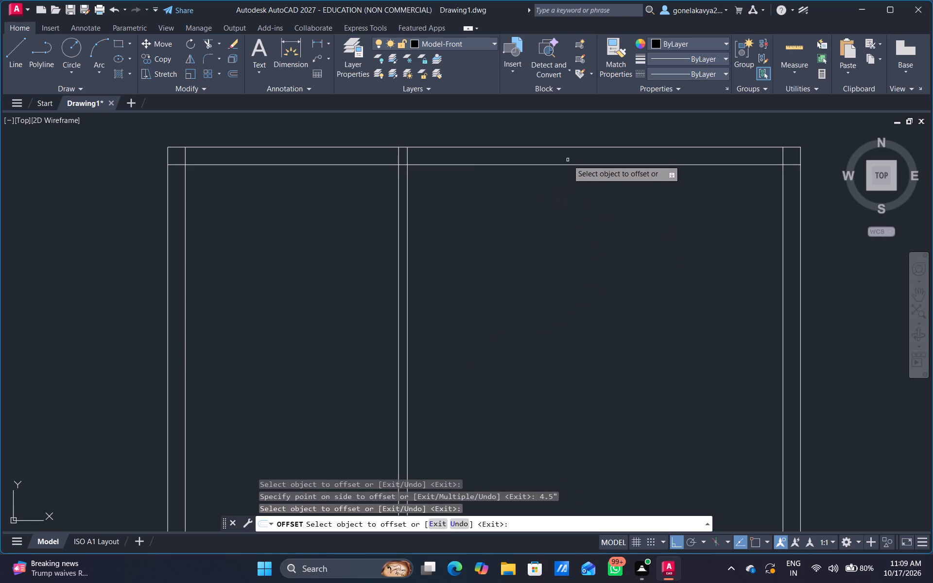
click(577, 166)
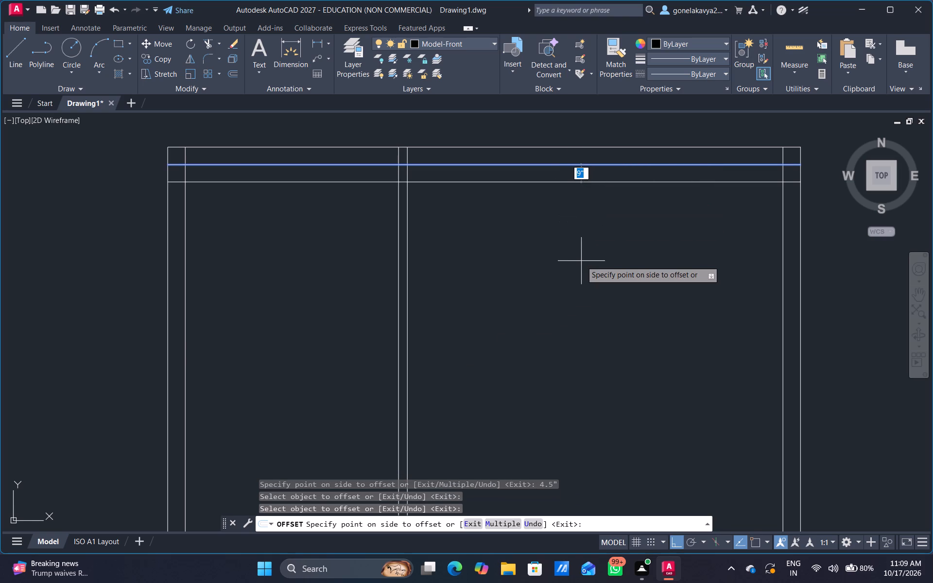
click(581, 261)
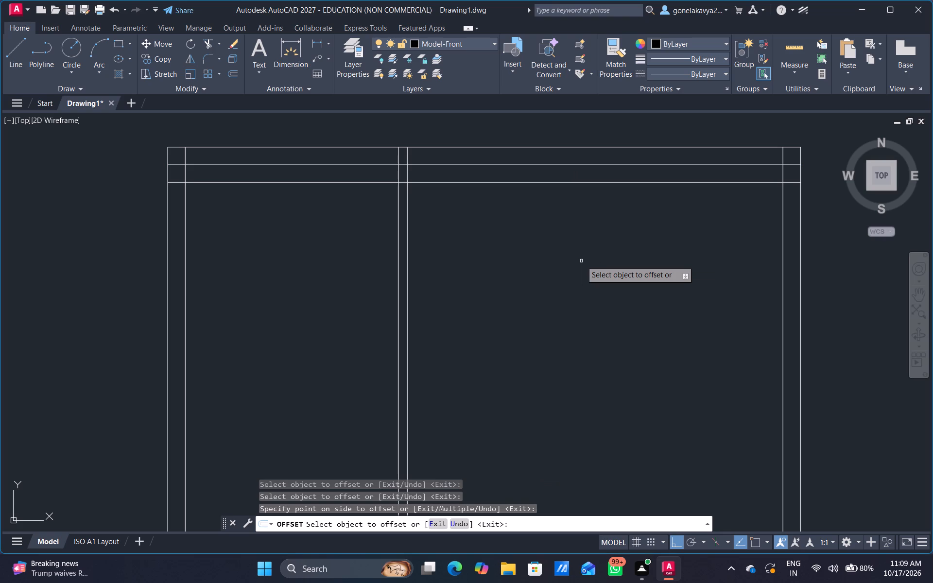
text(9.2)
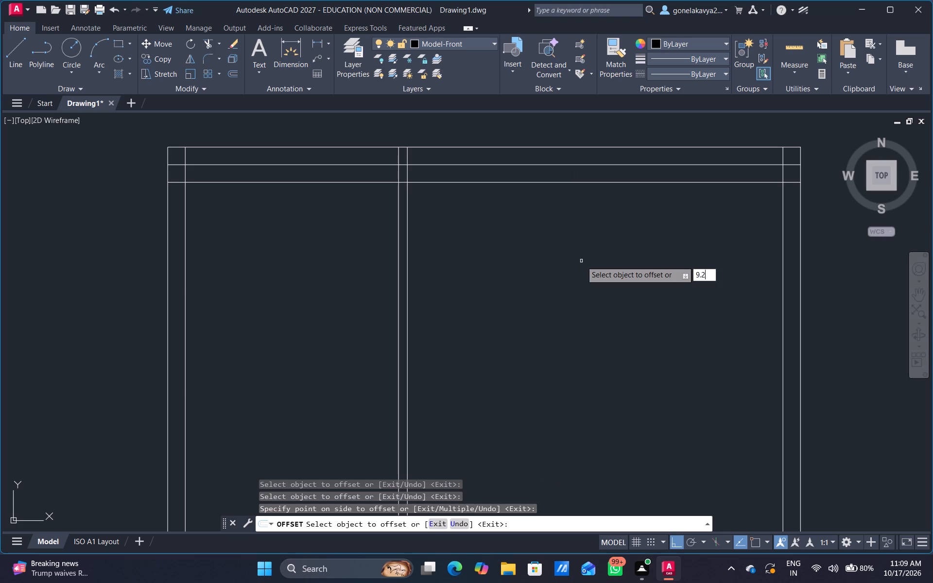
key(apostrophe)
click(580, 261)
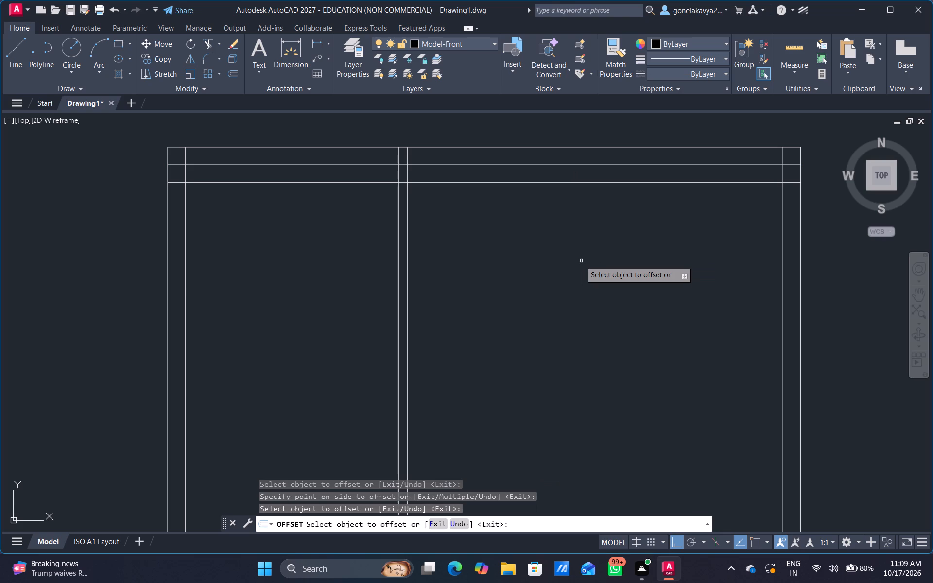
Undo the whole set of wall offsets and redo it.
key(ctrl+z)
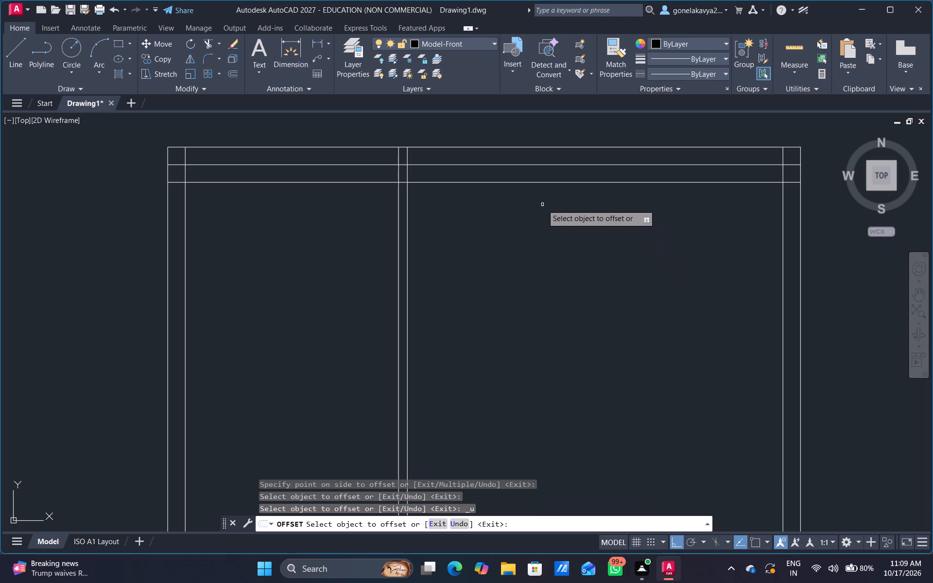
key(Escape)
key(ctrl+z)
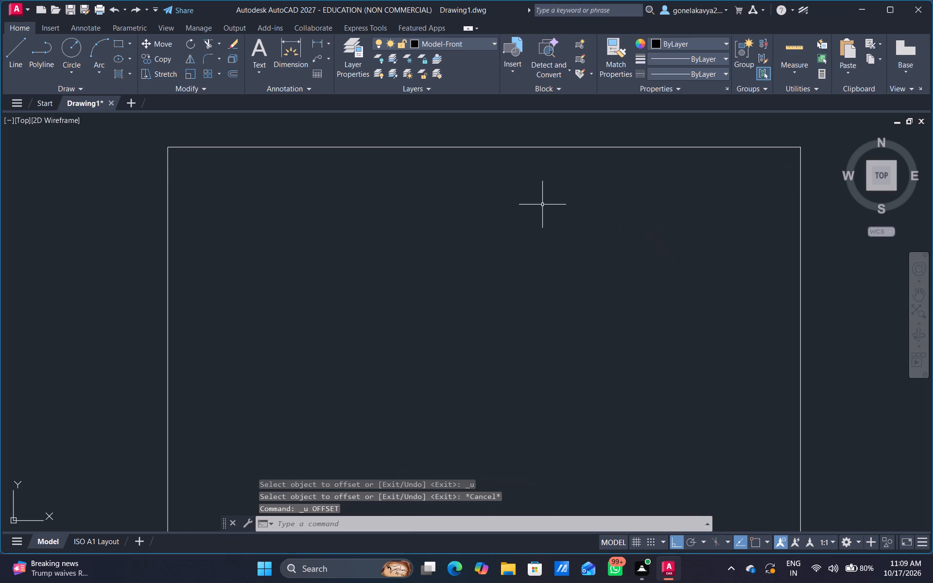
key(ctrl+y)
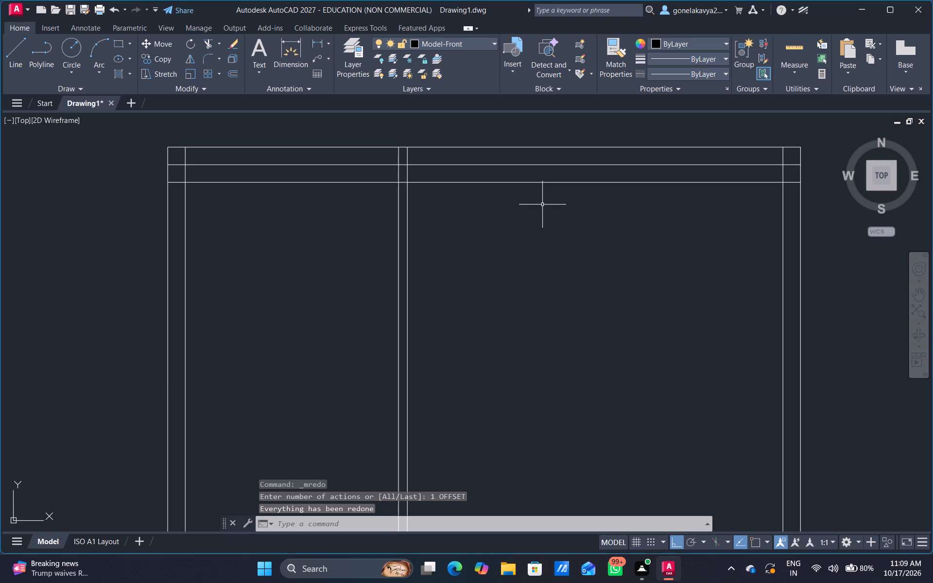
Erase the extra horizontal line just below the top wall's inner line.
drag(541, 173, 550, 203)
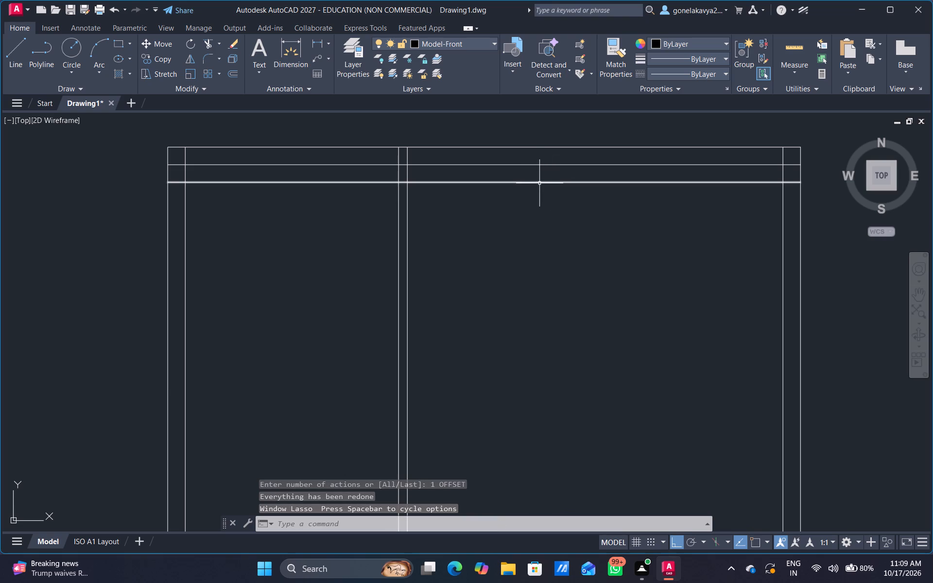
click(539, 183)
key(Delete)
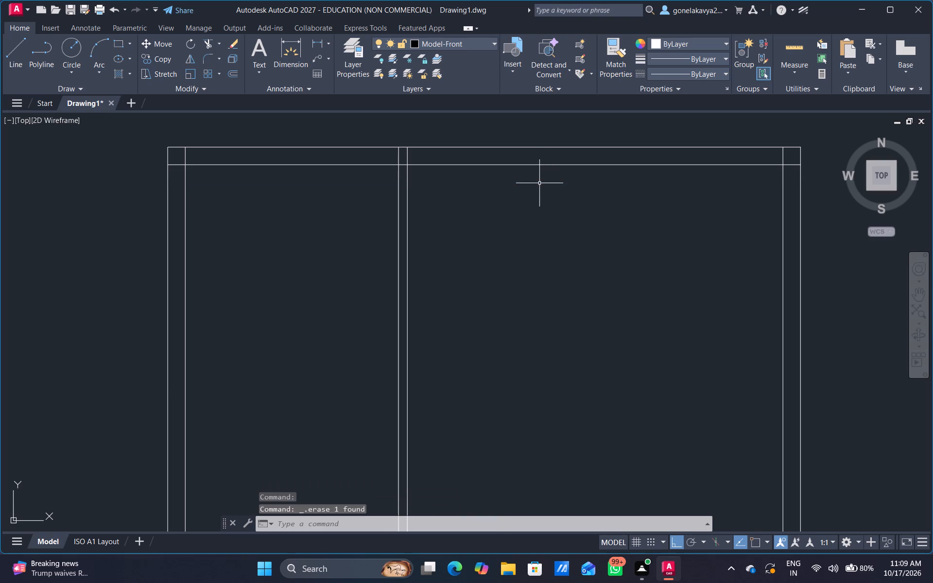
Offset the top wall's inner line 9.2' downward and that copy a further 4.5" to form a horizontal partition.
key(o)
key(Return)
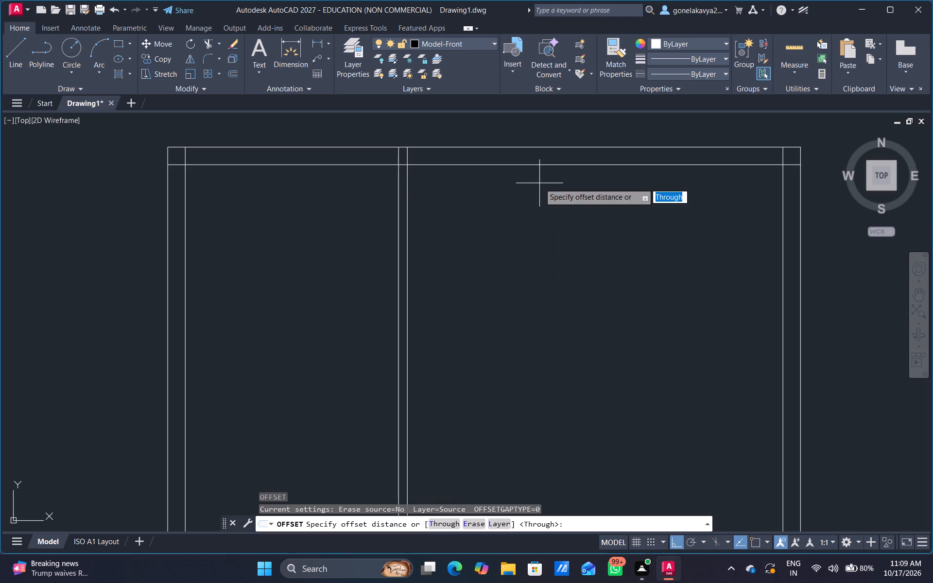
text(9.2')
key(Return)
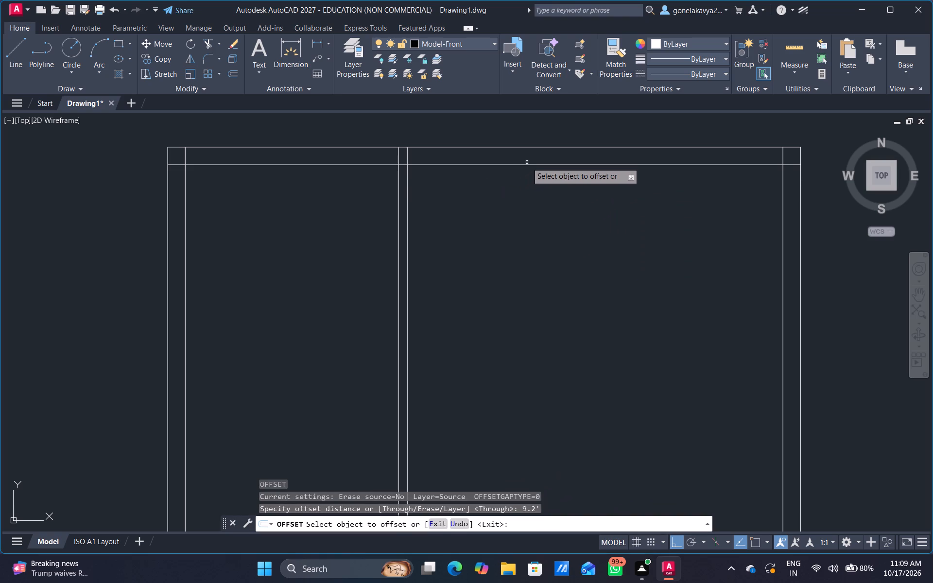
click(527, 164)
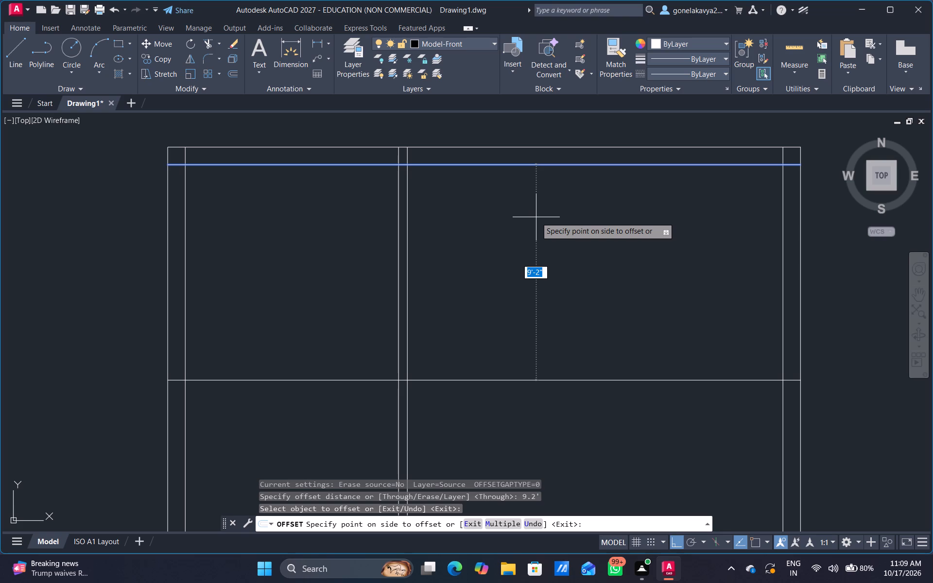
click(536, 217)
scroll(490, 295, down, 1)
middle_drag(490, 296, 507, 237)
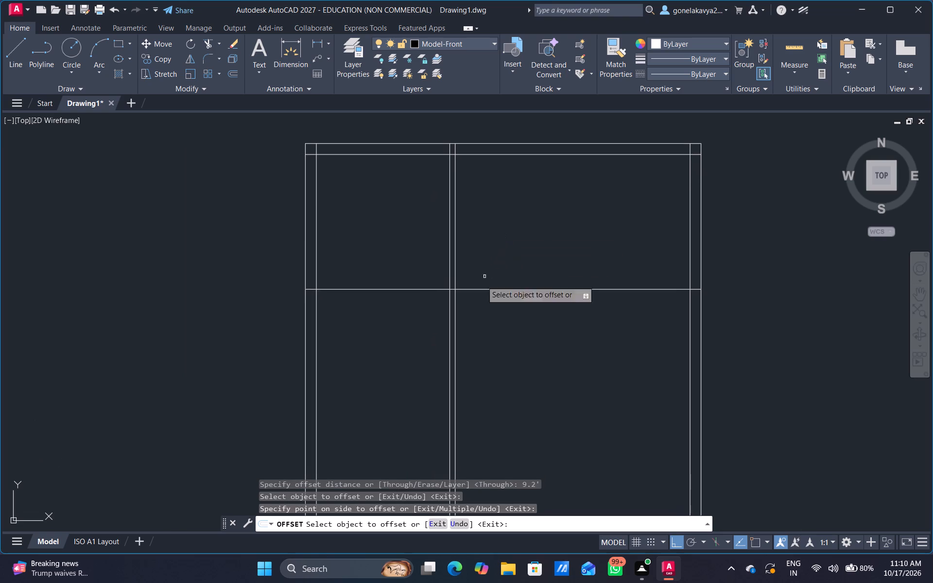
scroll(477, 296, up, 2)
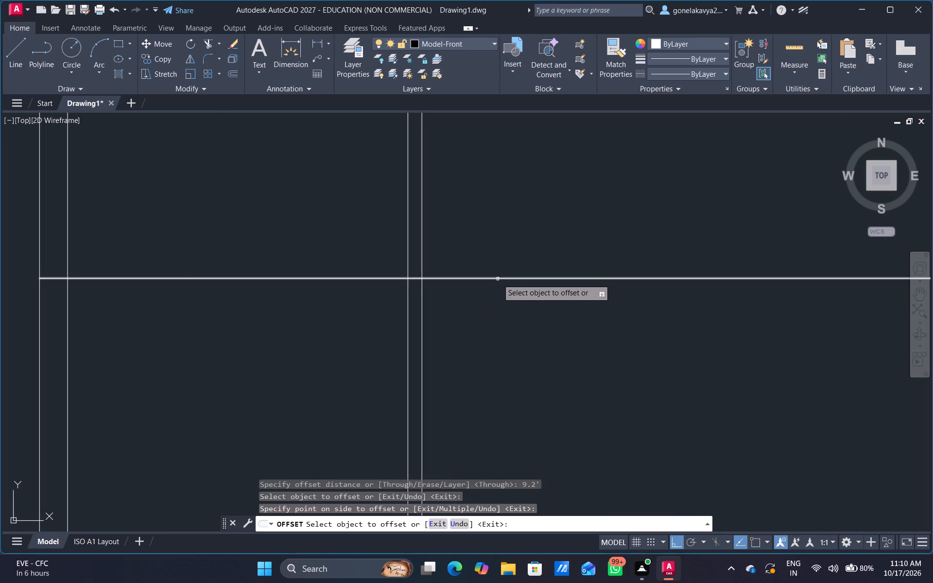
click(498, 279)
text(4.5)
key(shift+quotedbl)
key(Return)
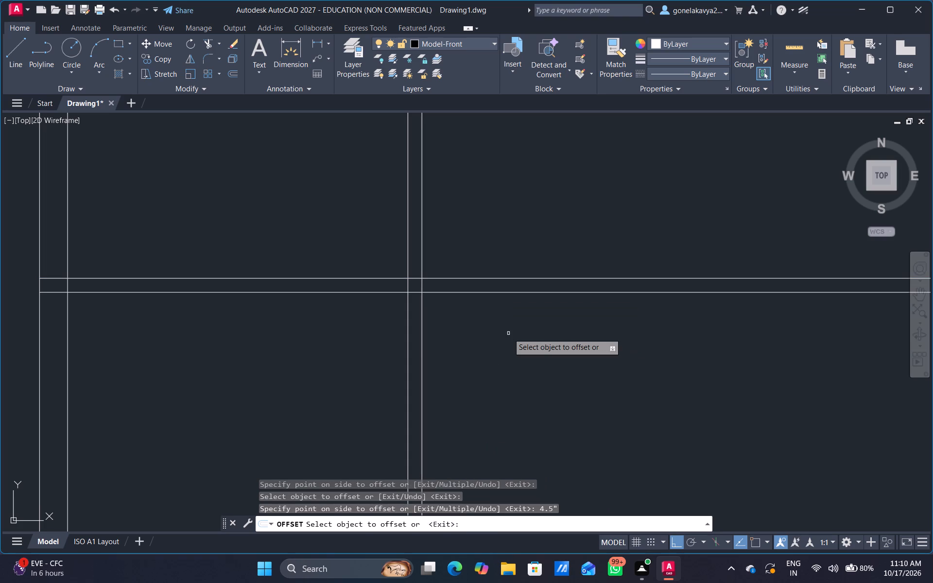
scroll(508, 333, down, 2)
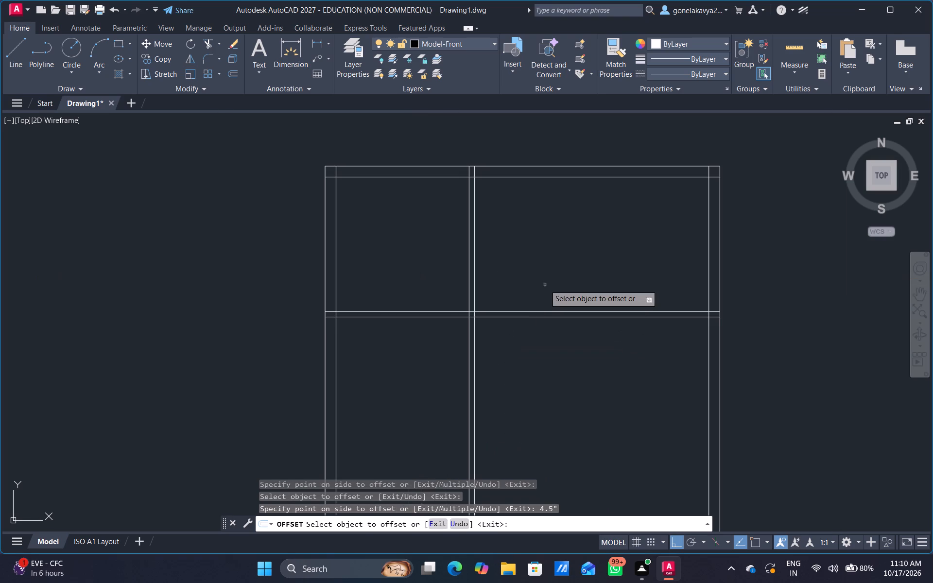
middle_drag(545, 285, 506, 330)
scroll(471, 264, up, 2)
scroll(470, 275, down, 2)
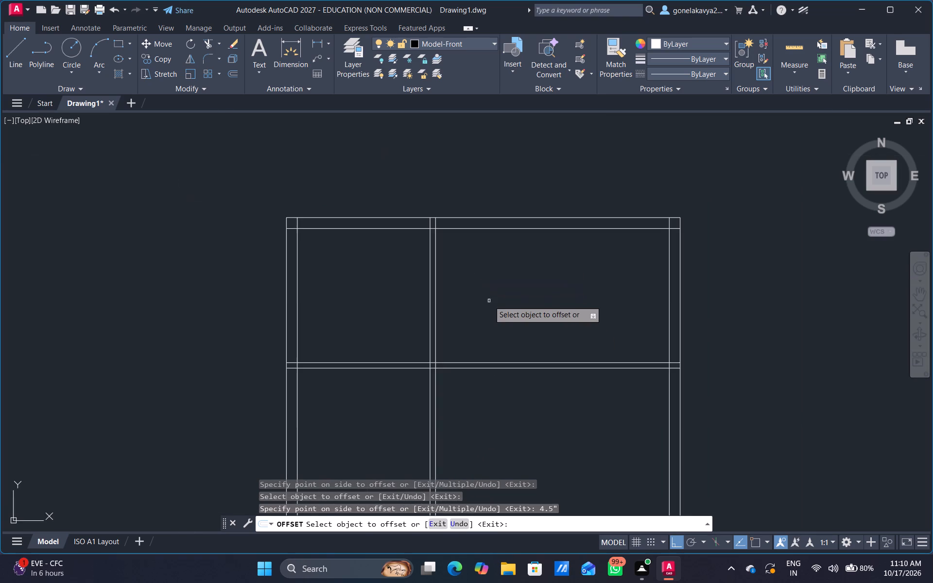
middle_drag(489, 301, 464, 174)
key(Escape)
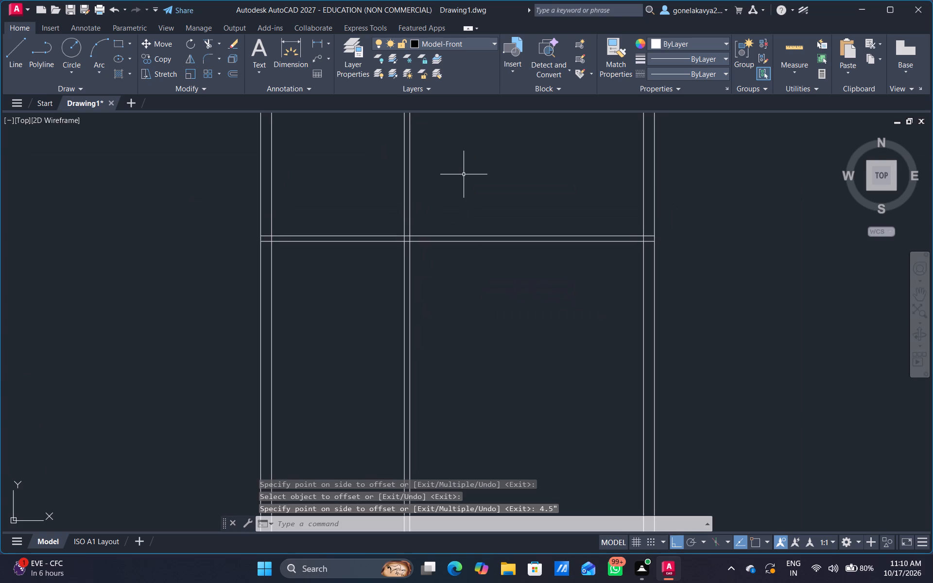
Trim the horizontal partition lines beyond the vertical partition and the vertical ones below the horizontal partition, leaving a closed upper-left room.
key(r)
key(Escape)
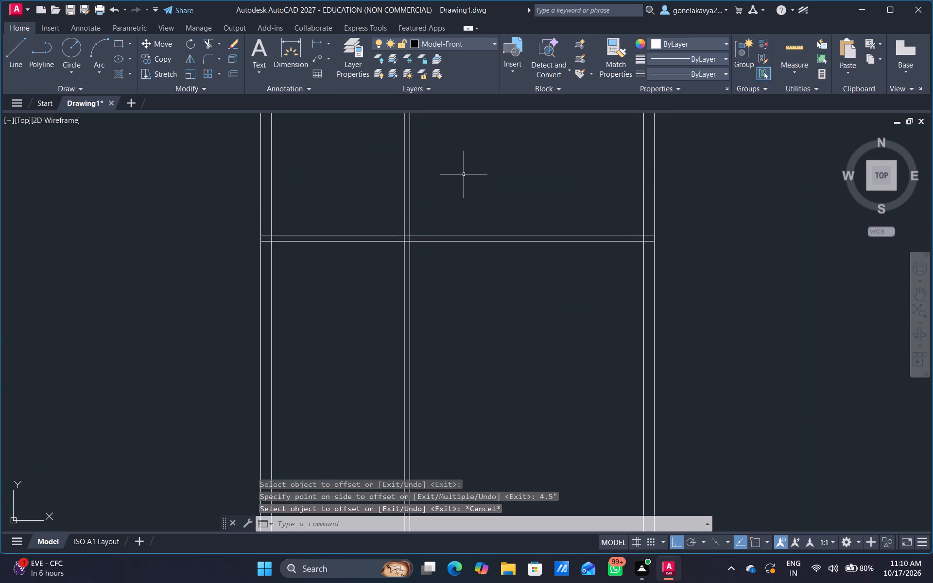
text(TR)
key(space)
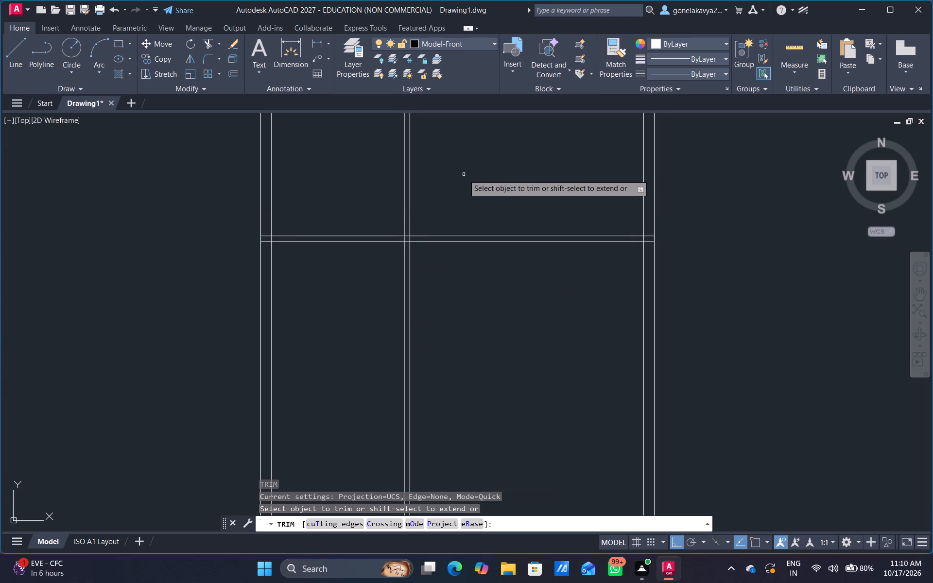
drag(464, 174, 450, 366)
drag(450, 359, 333, 390)
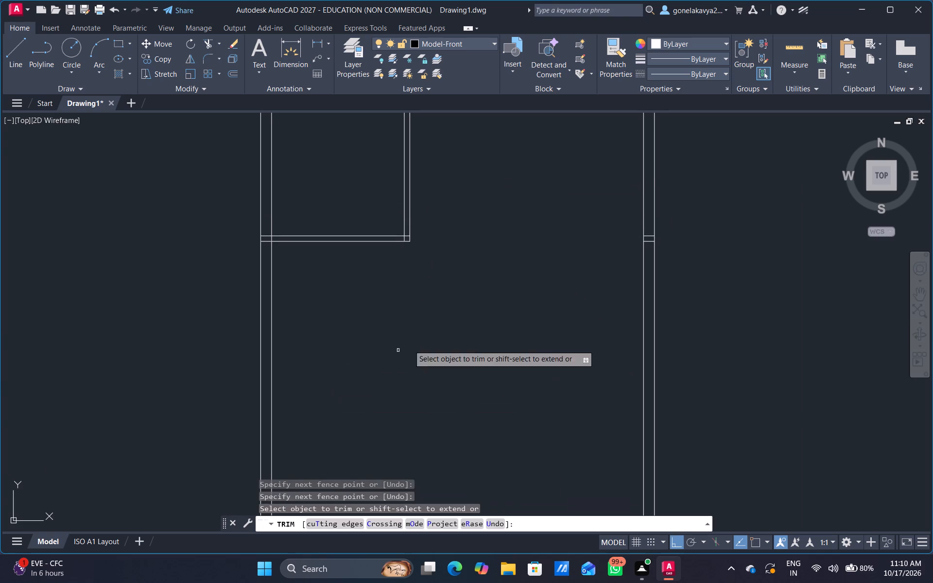
scroll(483, 321, down, 3)
middle_drag(480, 307, 486, 327)
scroll(487, 310, up, 4)
middle_drag(487, 310, 438, 358)
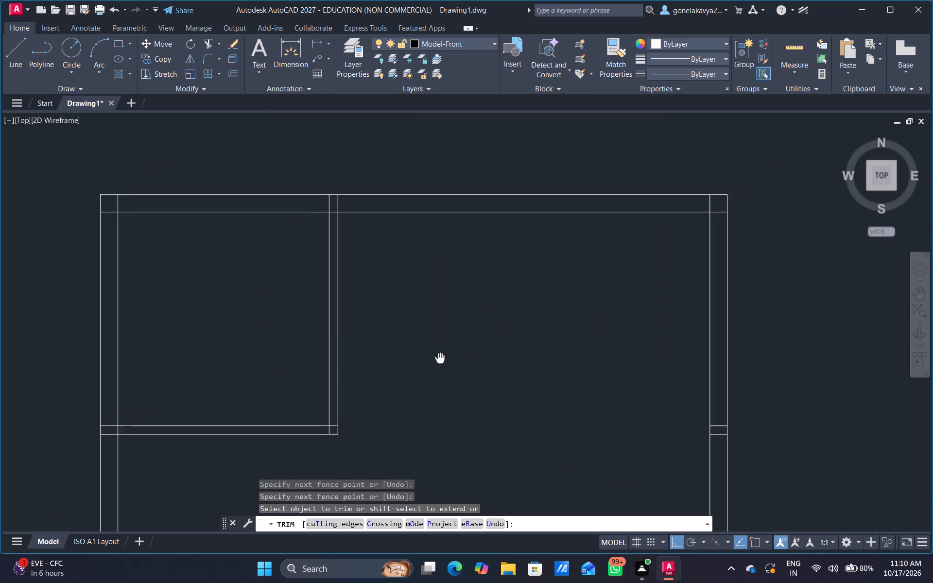
middle_drag(438, 358, 424, 358)
key(Escape)
Offset the top wall's inner line 4.9' downward.
key(o)
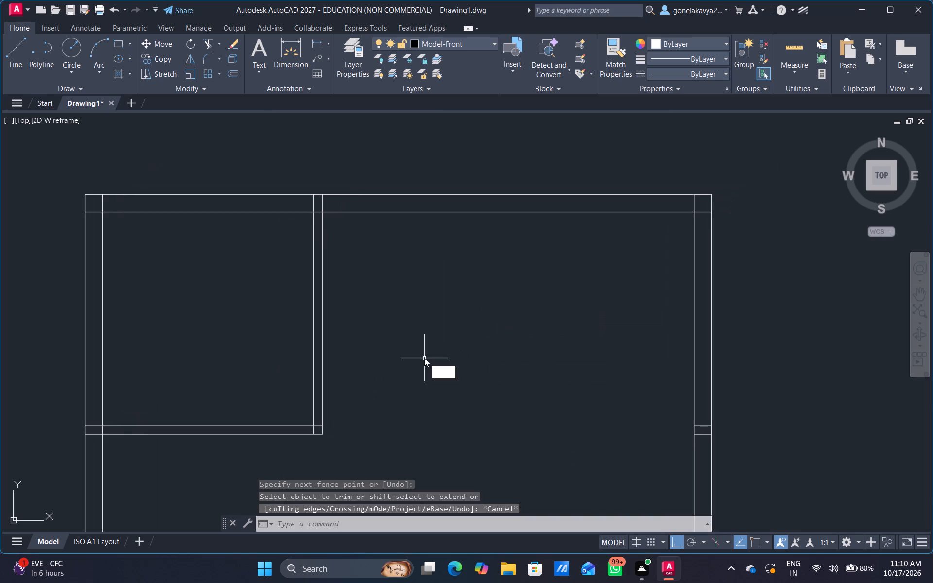
key(Return)
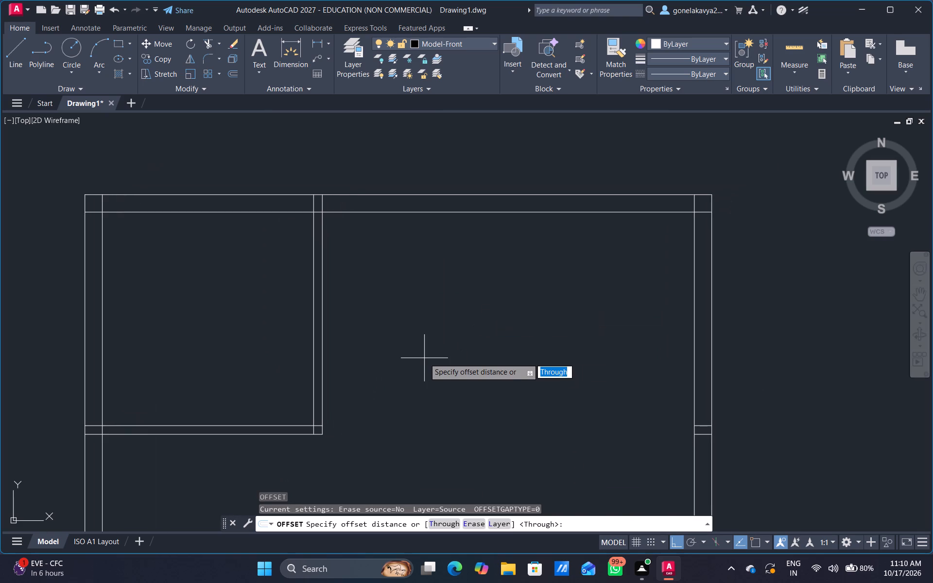
text(4.9')
key(Return)
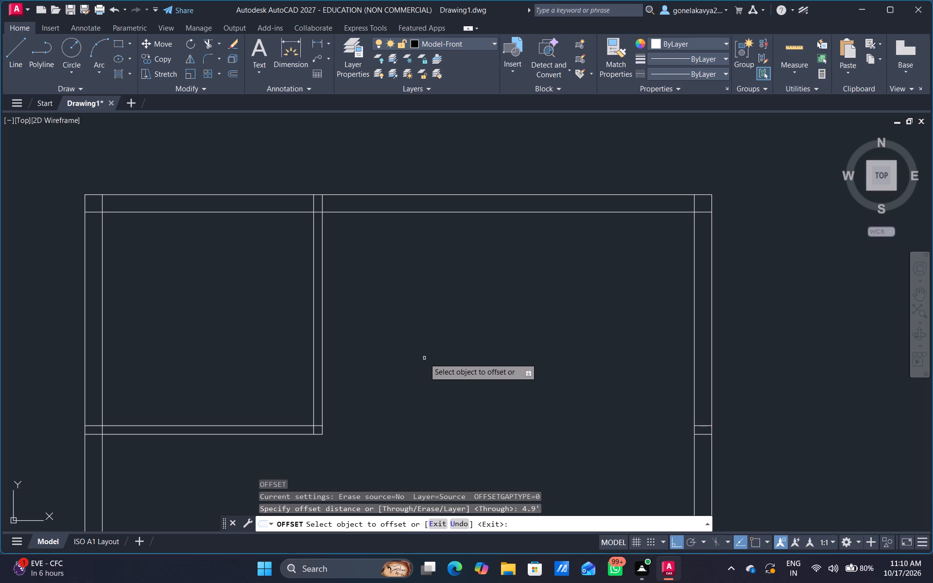
click(496, 210)
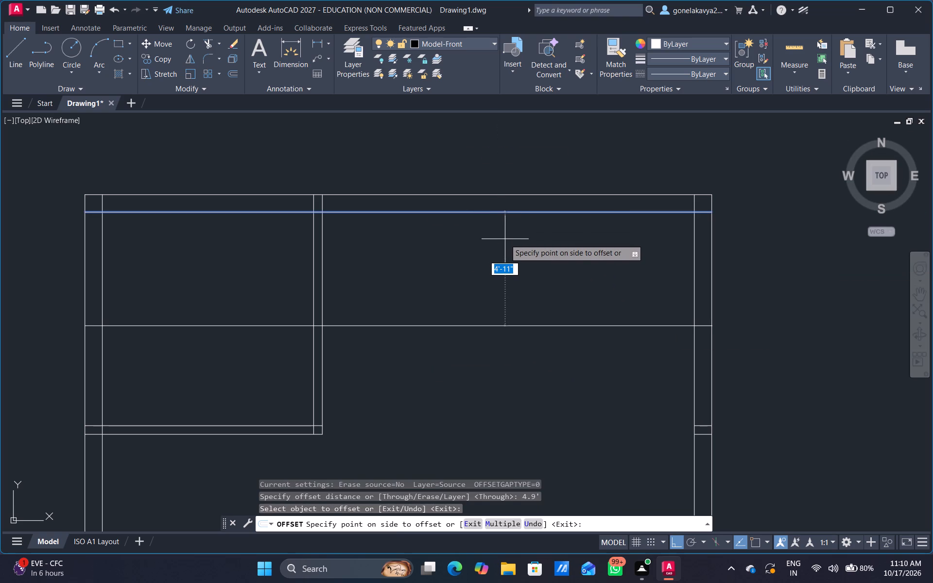
click(505, 239)
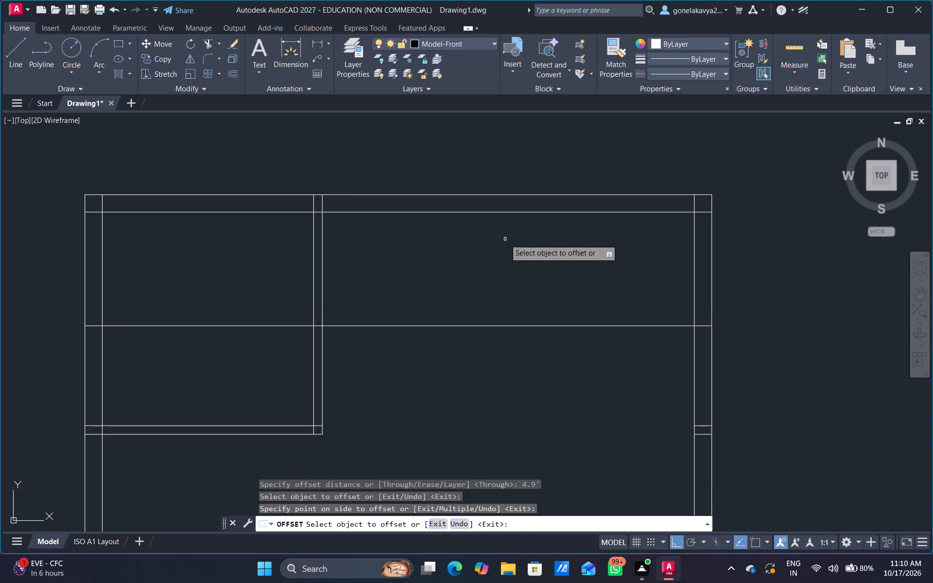
Offset the vertical partition's right-hand line by 6.6 toward the right wall.
click(320, 309)
click(322, 319)
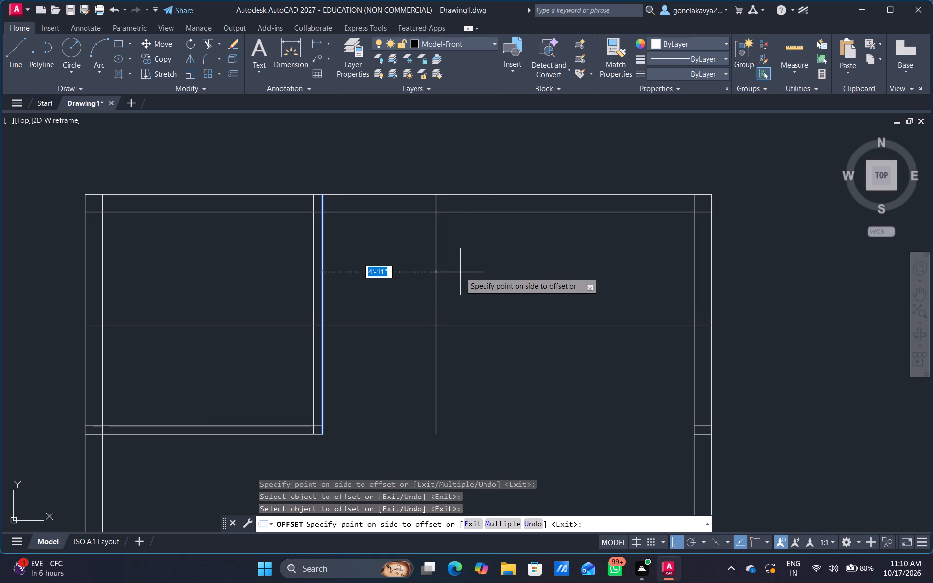
text(6.6)
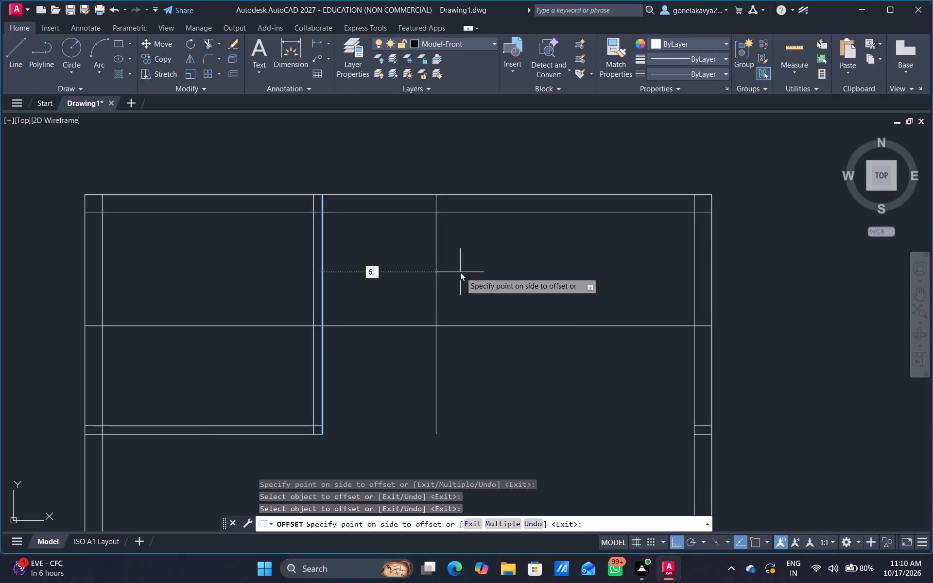
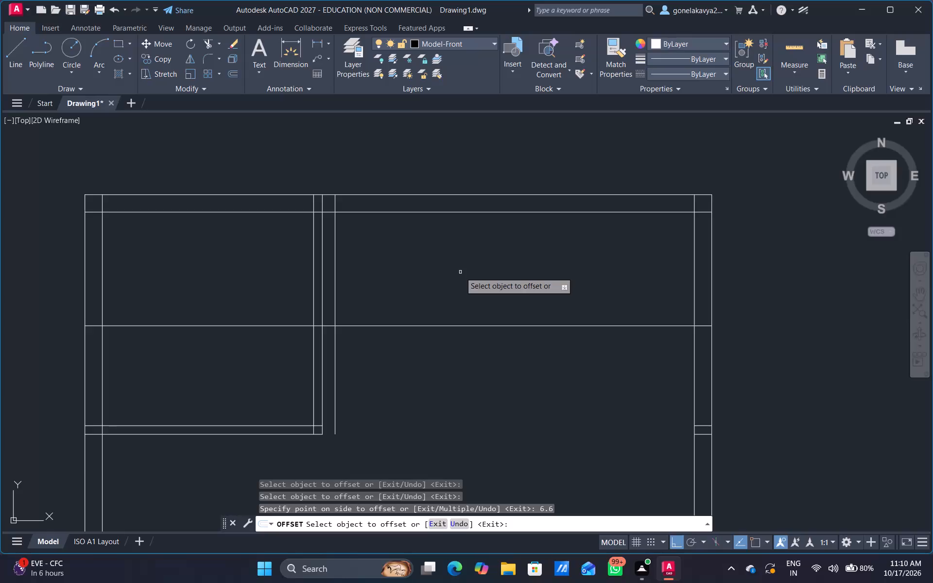
Undo the last offset and offset the vertical partition's right-hand line 6.6' toward the right wall instead.
key(ctrl+z)
key(6)
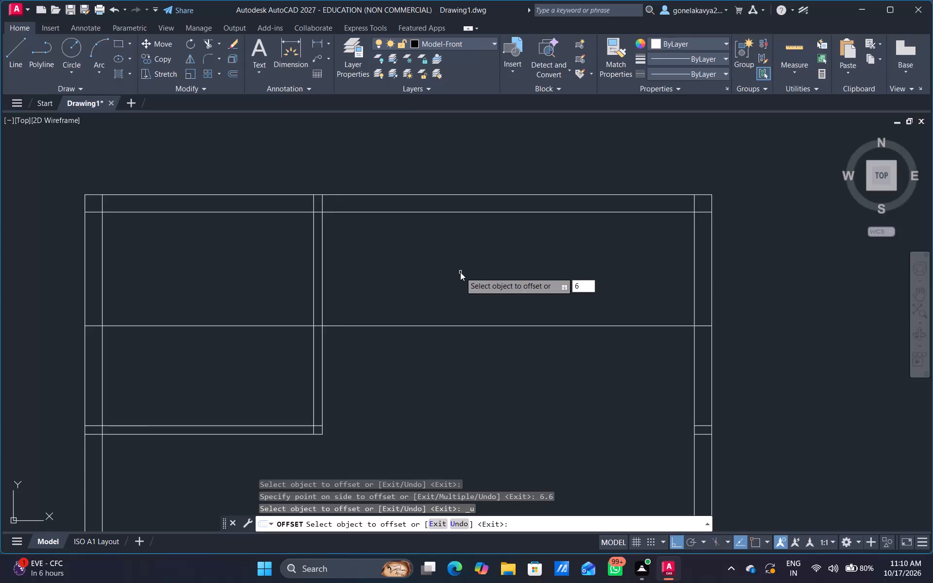
text(.6)
key(apostrophe)
key(Return)
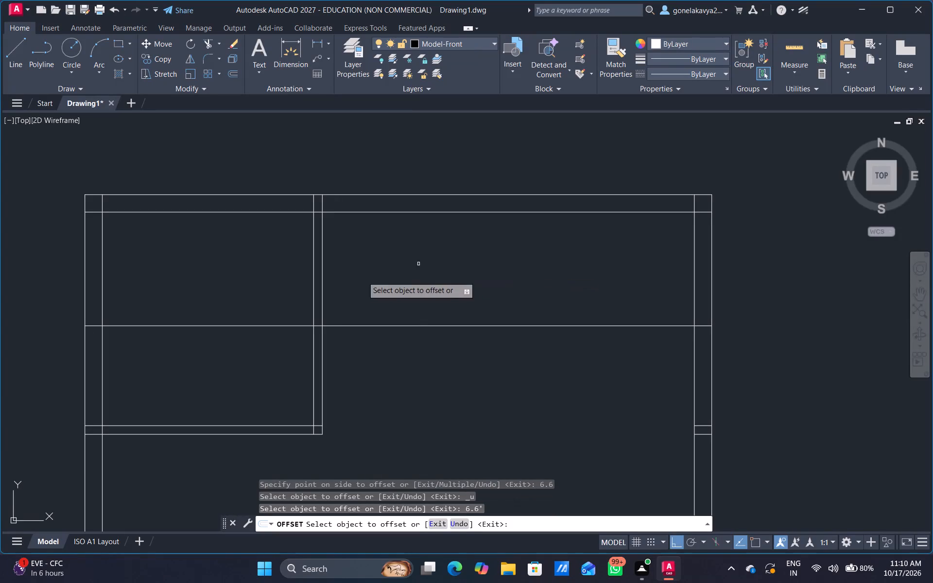
click(323, 319)
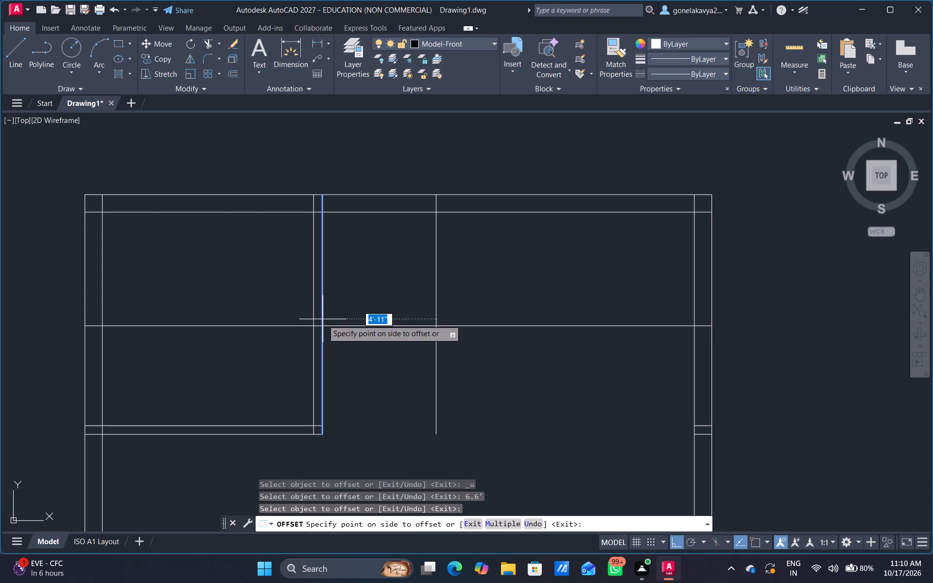
text(6.6')
key(Return)
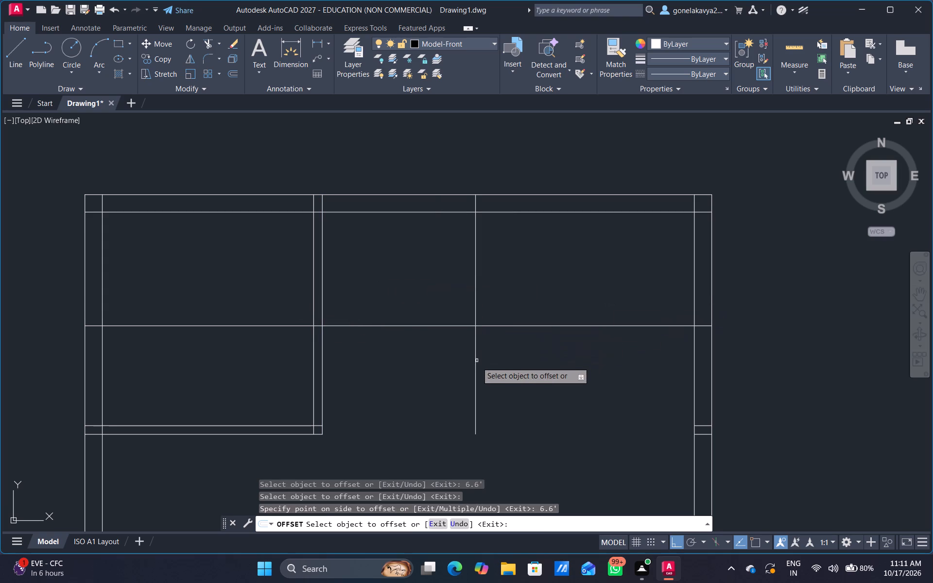
Offset the new vertical line 4.5" toward the right wall to form a second vertical partition.
click(476, 378)
text(4.5")
key(Return)
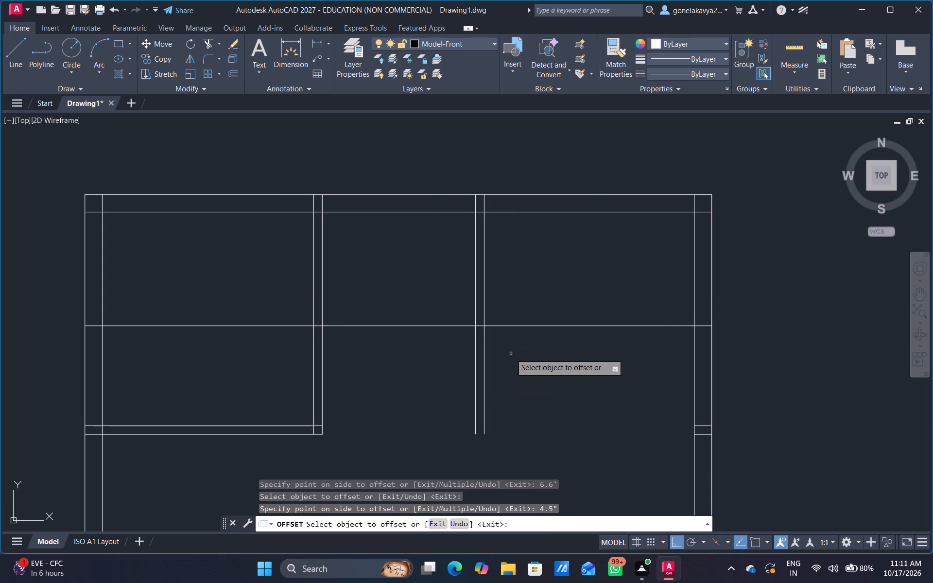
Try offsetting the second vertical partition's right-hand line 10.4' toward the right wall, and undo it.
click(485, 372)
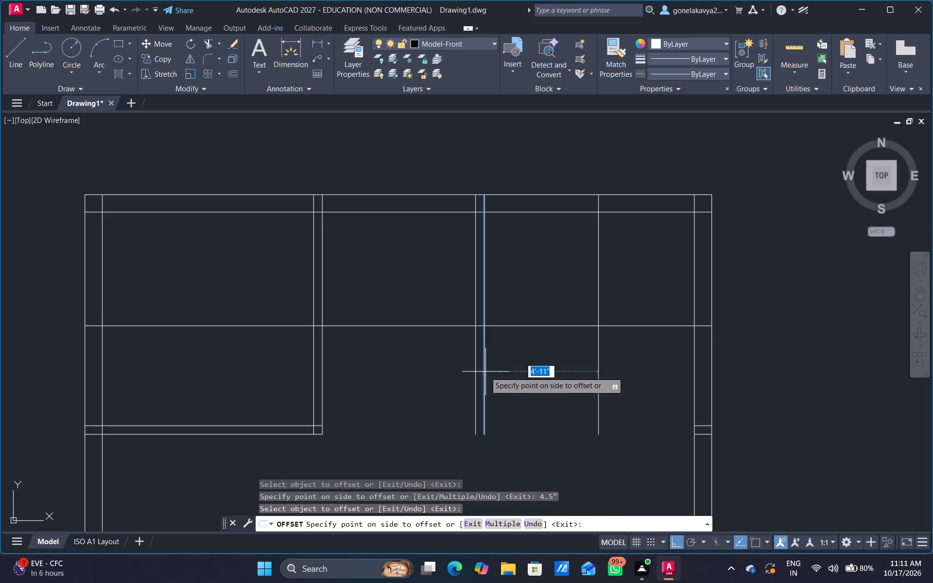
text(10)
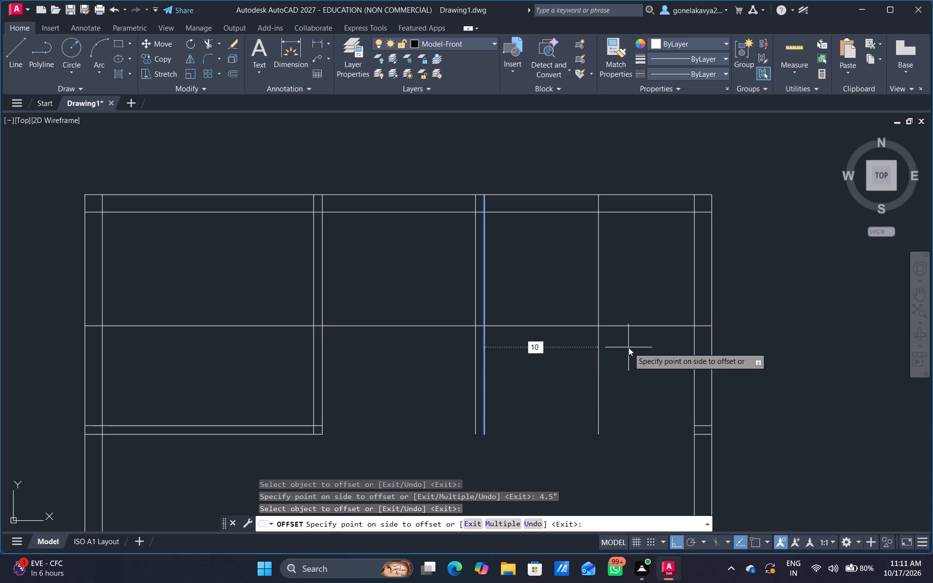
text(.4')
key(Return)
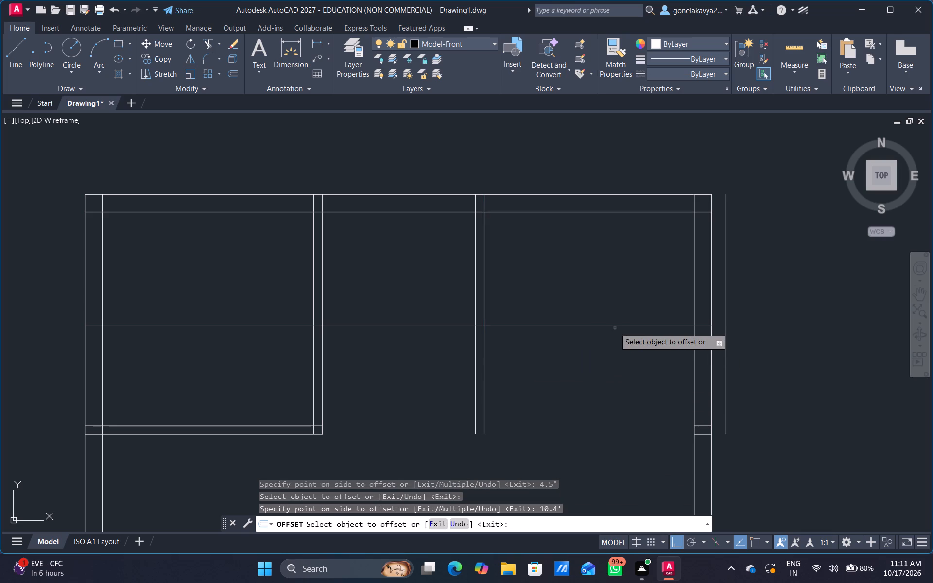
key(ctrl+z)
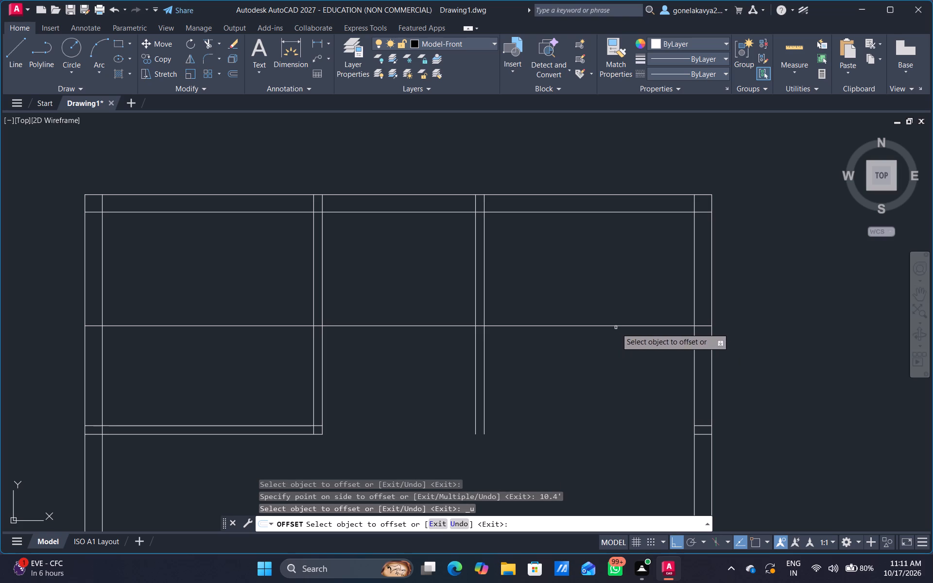
Offset the upper horizontal line, the one crossing the whole plan, 4.5" downward to form a partition.
click(632, 325)
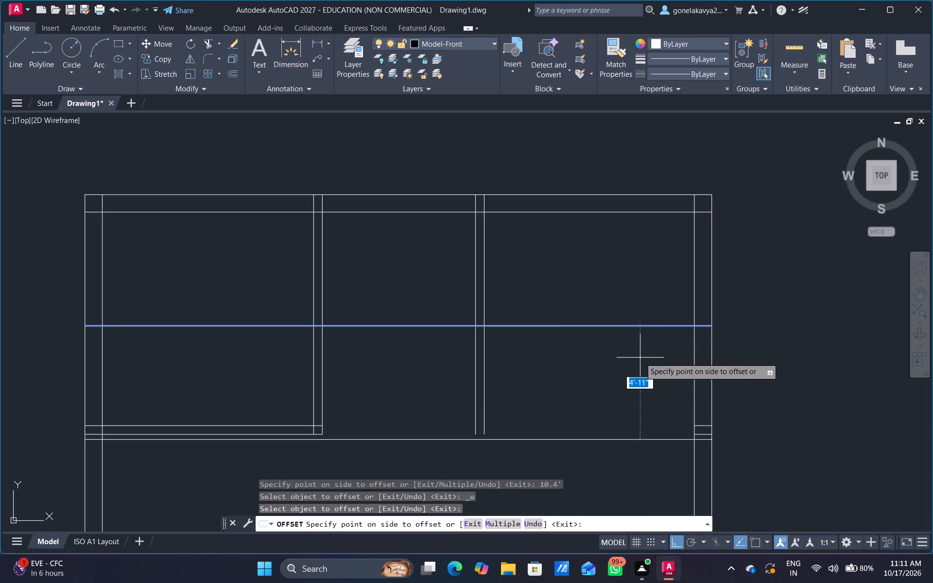
text(4.5"')
key(BackSpace)
key(Return)
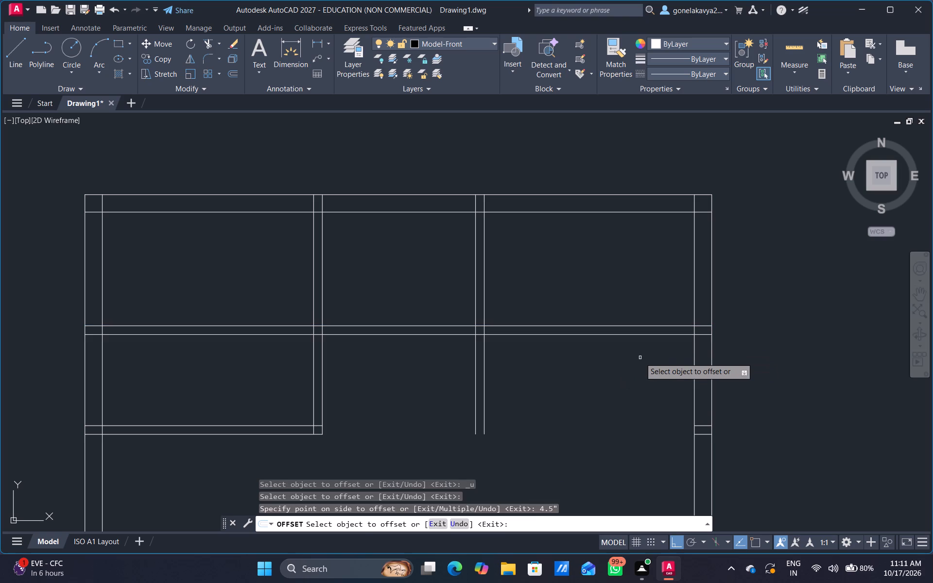
key(Escape)
Trim the second vertical partition below the new horizontal partition, and the horizontal lines between it and the right wall.
text(TR)
key(space)
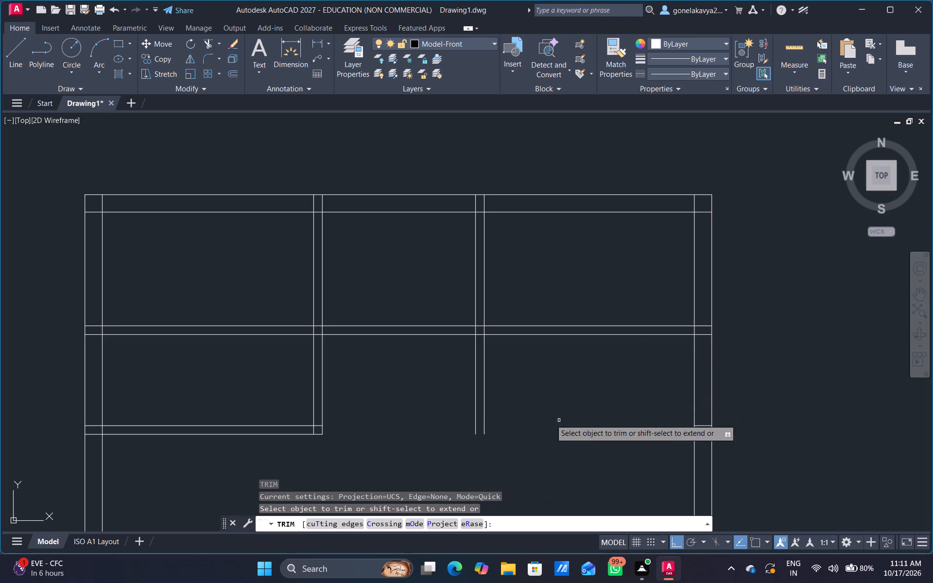
drag(528, 397, 454, 413)
drag(607, 384, 624, 313)
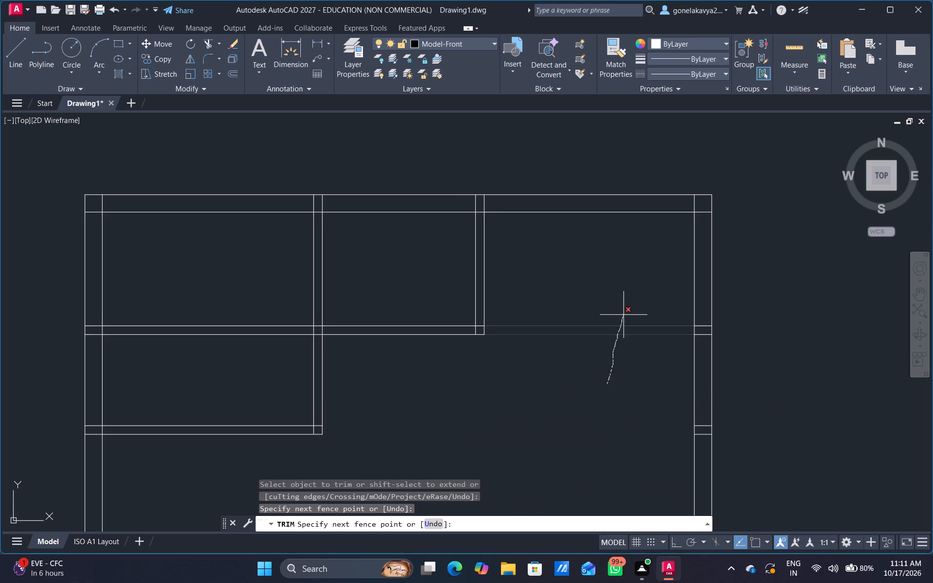
drag(624, 313, 627, 301)
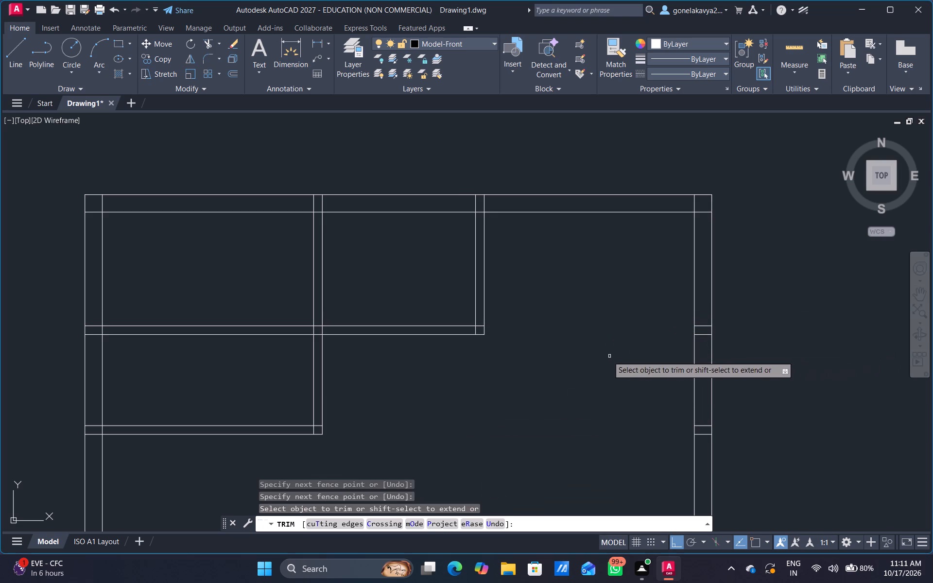
middle_drag(608, 356, 525, 380)
key(Escape)
Offset the top wall's inner line 10.4' downward.
key(o)
key(Return)
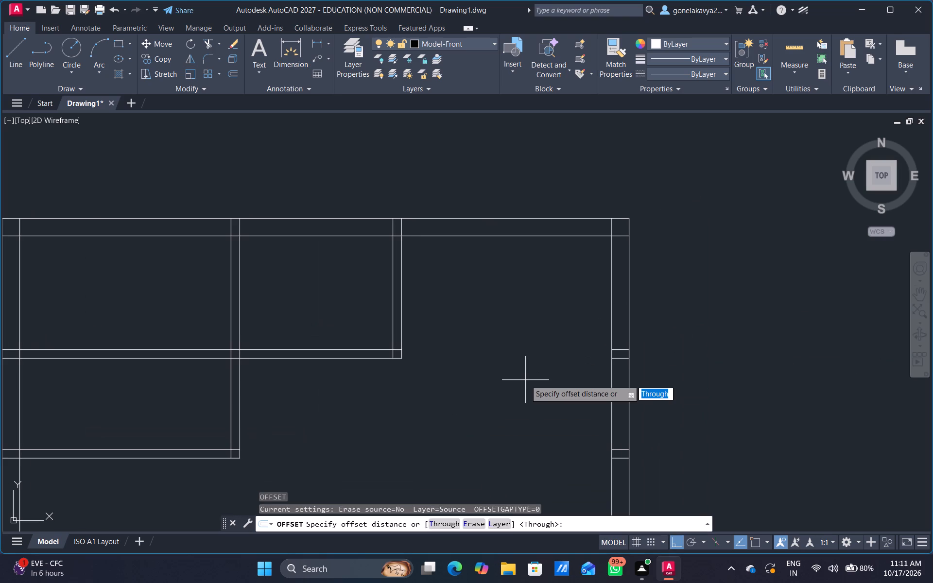
text(10.4')
key(Return)
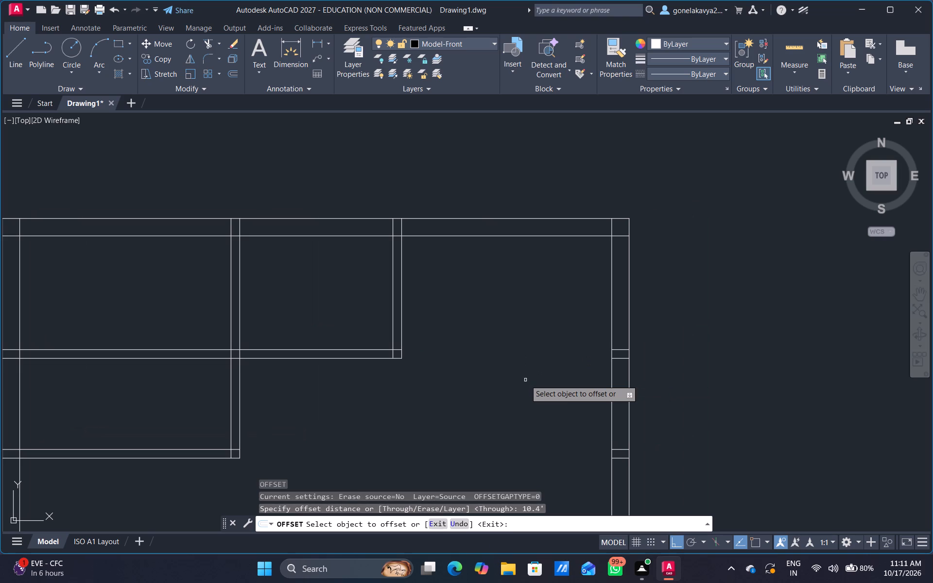
click(538, 237)
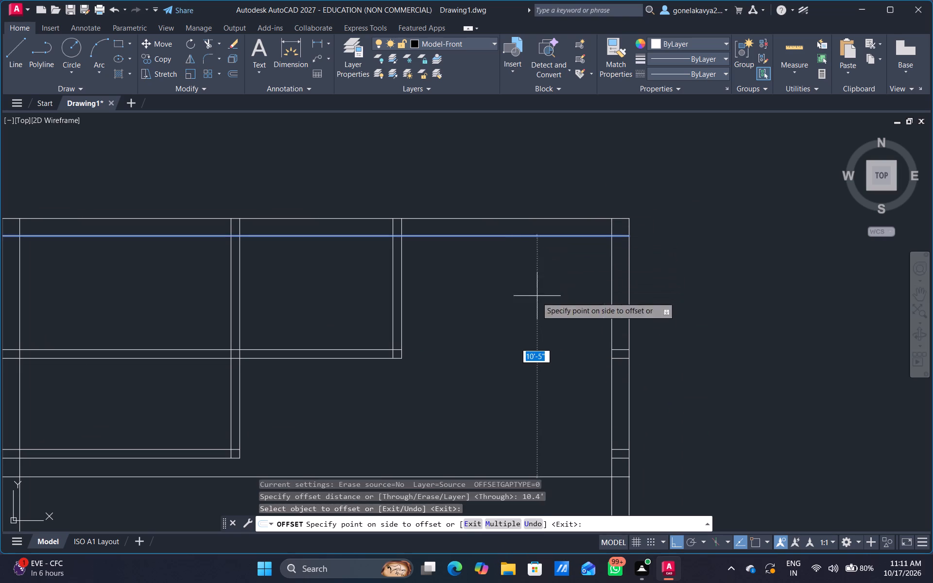
click(536, 300)
Offset the new lower horizontal line a further 4.5" downward to form another horizontal partition.
middle_drag(497, 344, 494, 173)
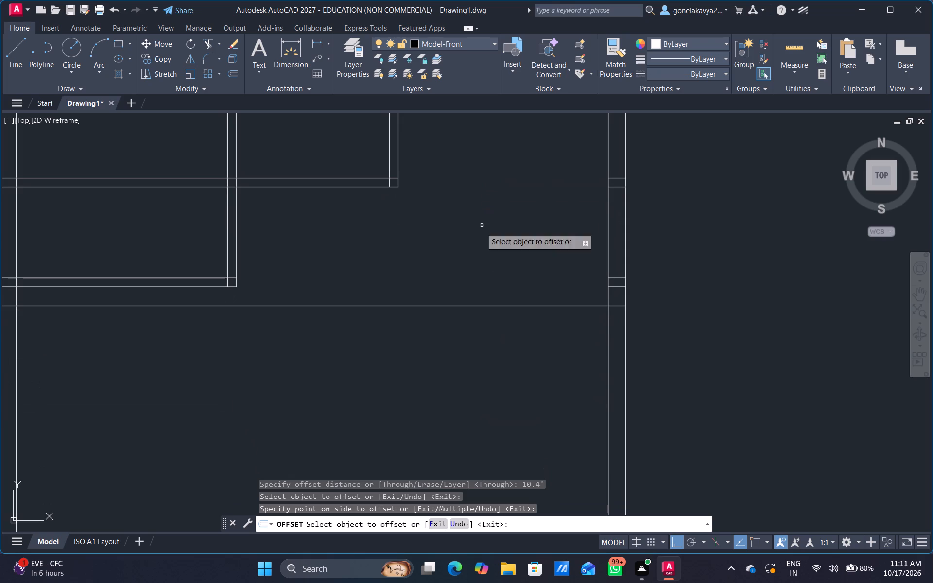
drag(466, 300, 469, 308)
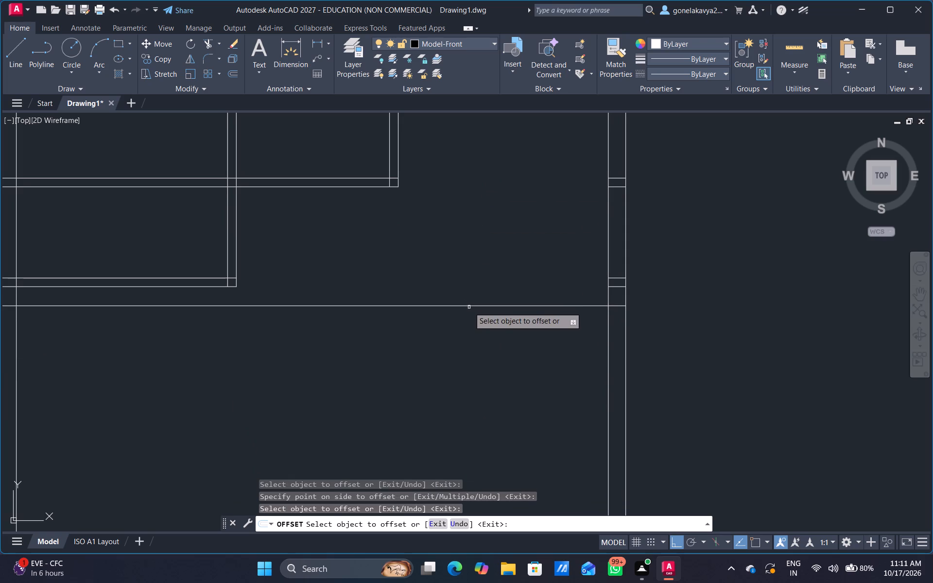
click(469, 307)
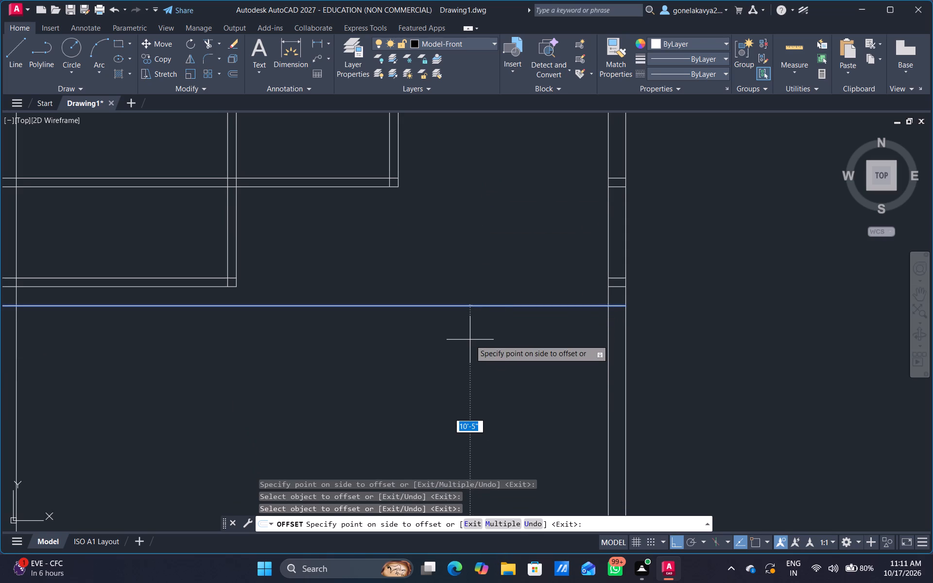
text(4.5)
key(shift+quotedbl)
key(Return)
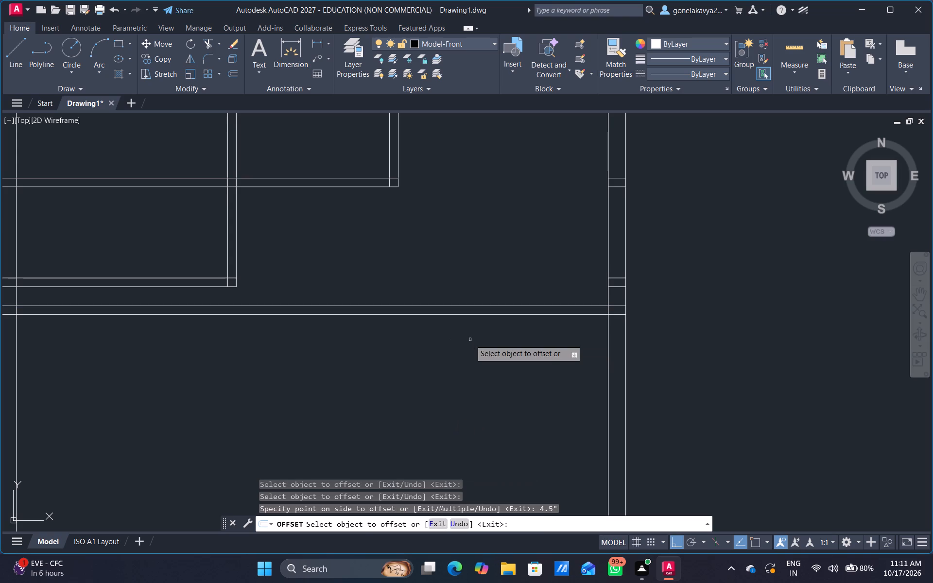
key(Escape)
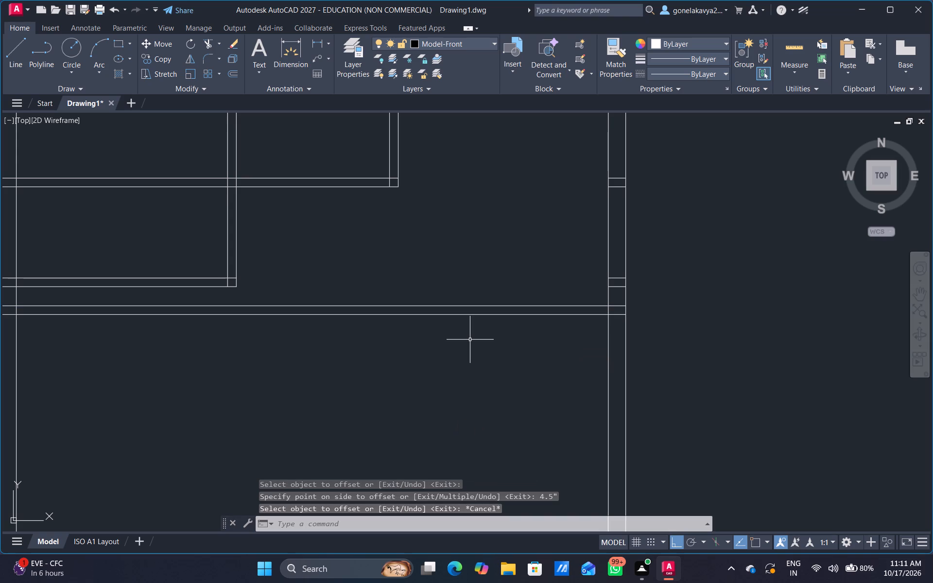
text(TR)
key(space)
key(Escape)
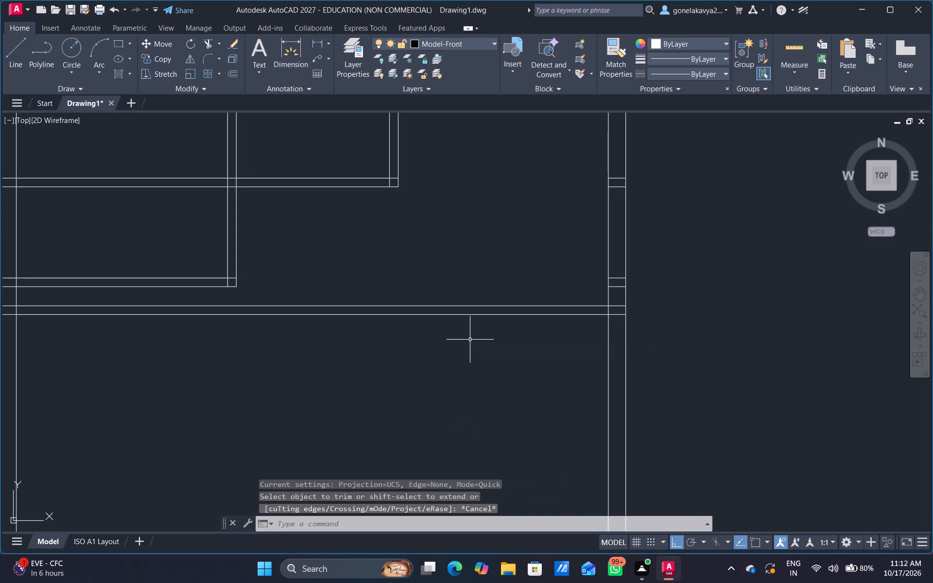
Extend both lines of the first vertical partition down to the lower line of the new horizontal partition.
text(EX)
key(space)
middle_drag(294, 260, 537, 382)
scroll(480, 371, up, 1)
click(480, 371)
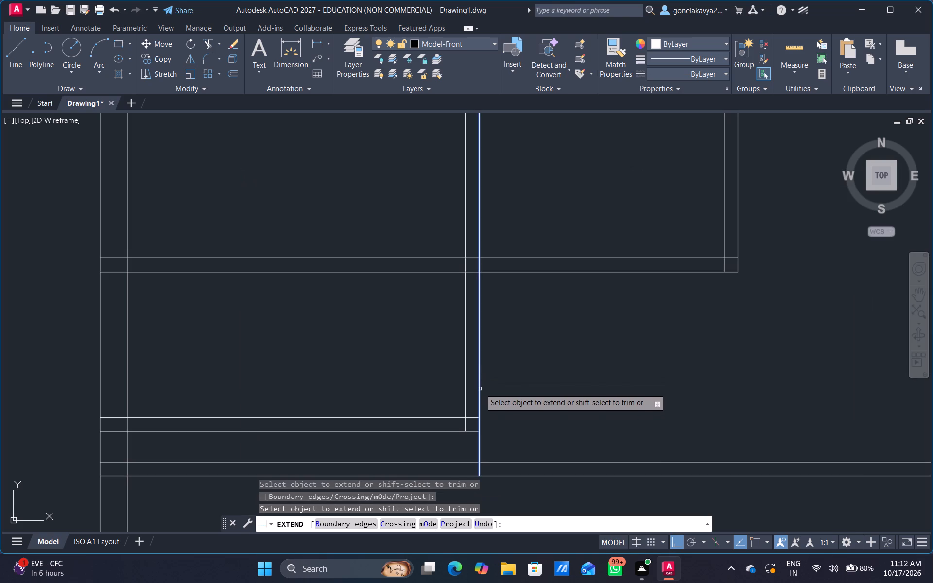
click(480, 389)
click(466, 394)
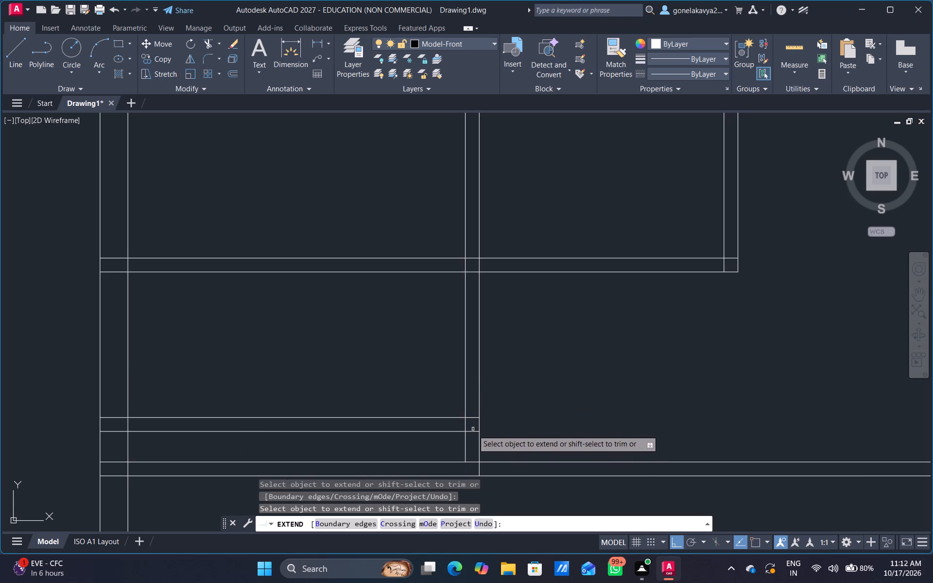
click(466, 447)
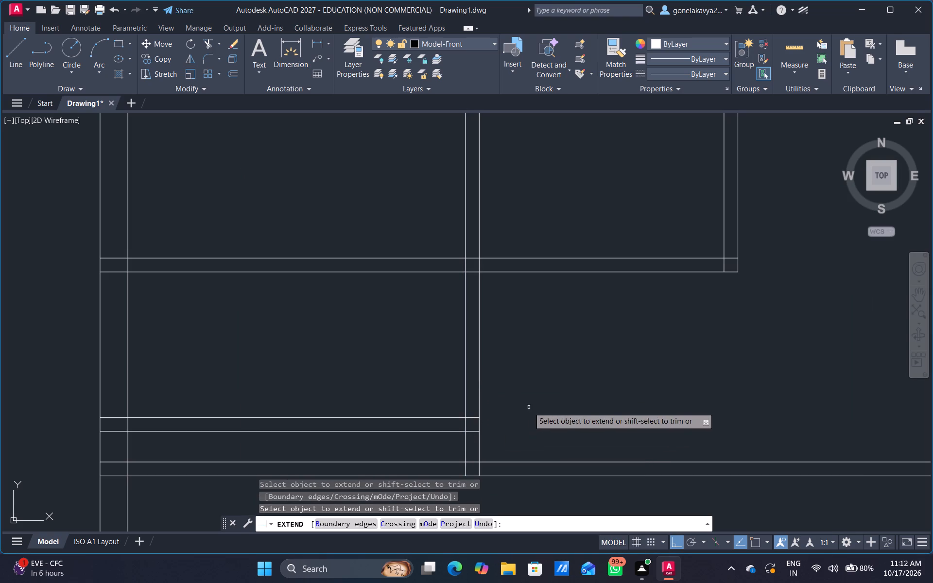
scroll(529, 407, down, 1)
middle_drag(542, 398, 382, 391)
key(Escape)
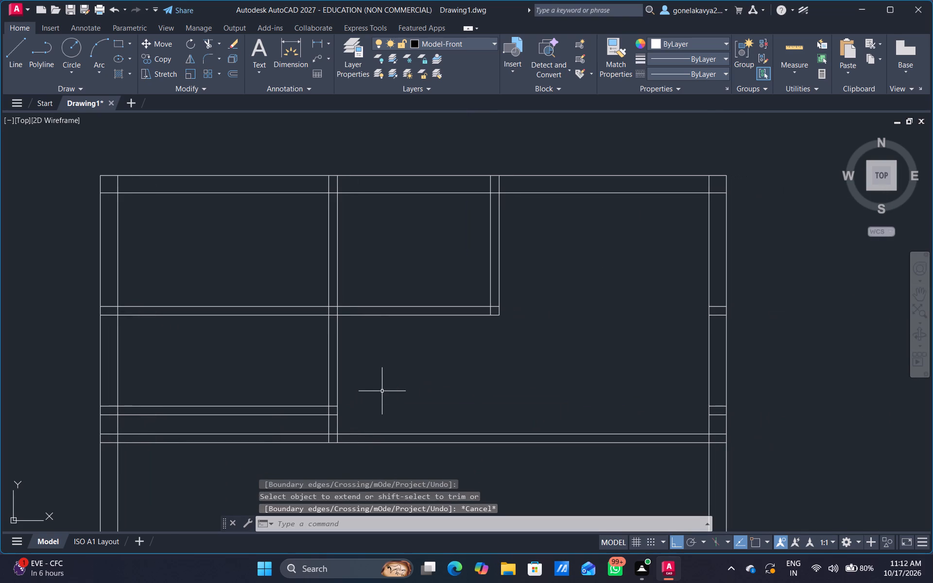
Trim both lines of the lowest horizontal partition between the left wall and the first vertical partition.
text(TR)
key(space)
scroll(278, 420, up, 2)
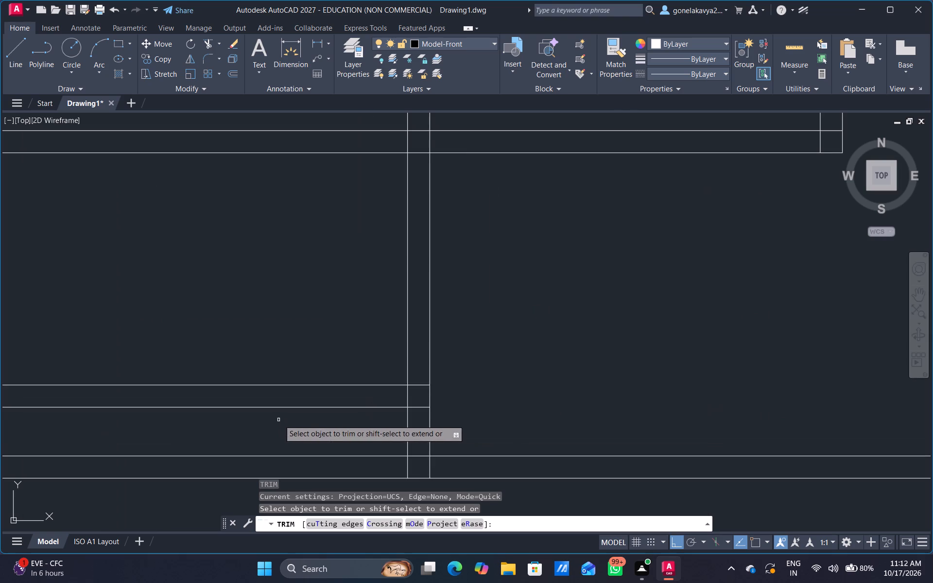
middle_drag(279, 420, 445, 316)
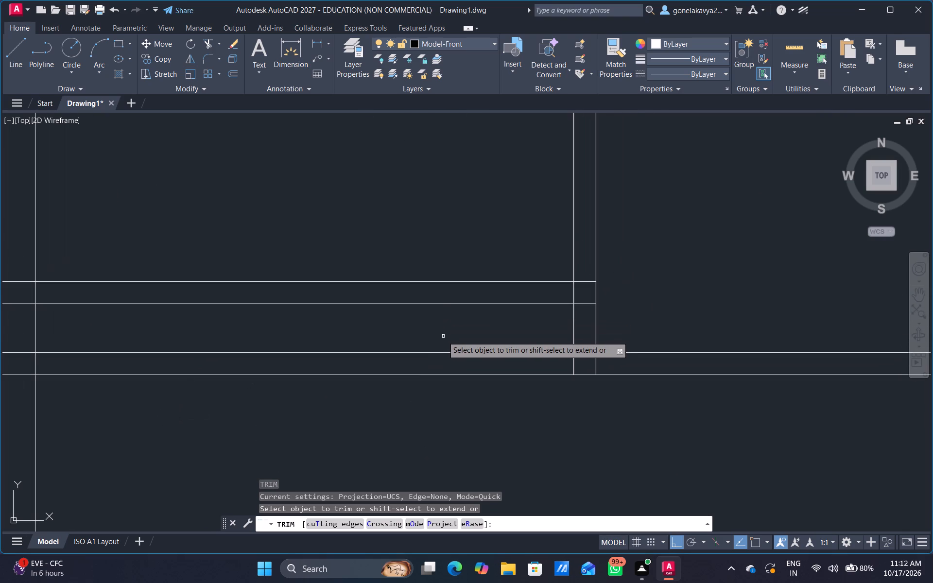
scroll(445, 330, down, 1)
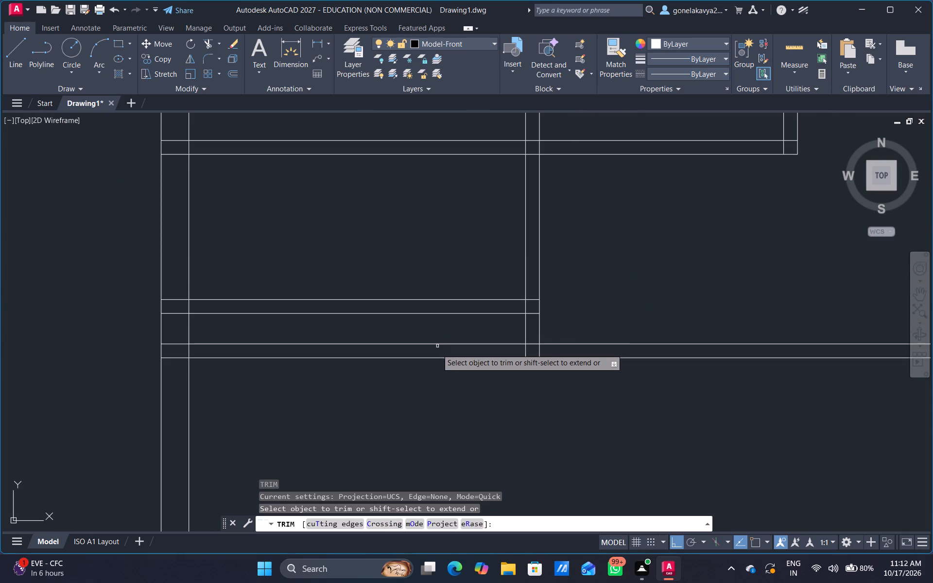
middle_drag(327, 402, 542, 214)
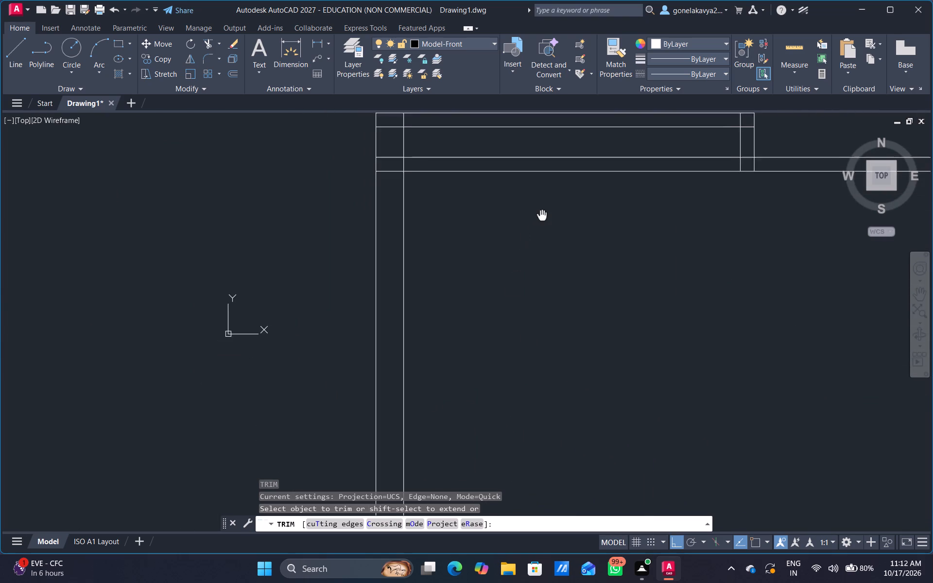
middle_drag(542, 214, 481, 349)
drag(541, 281, 540, 312)
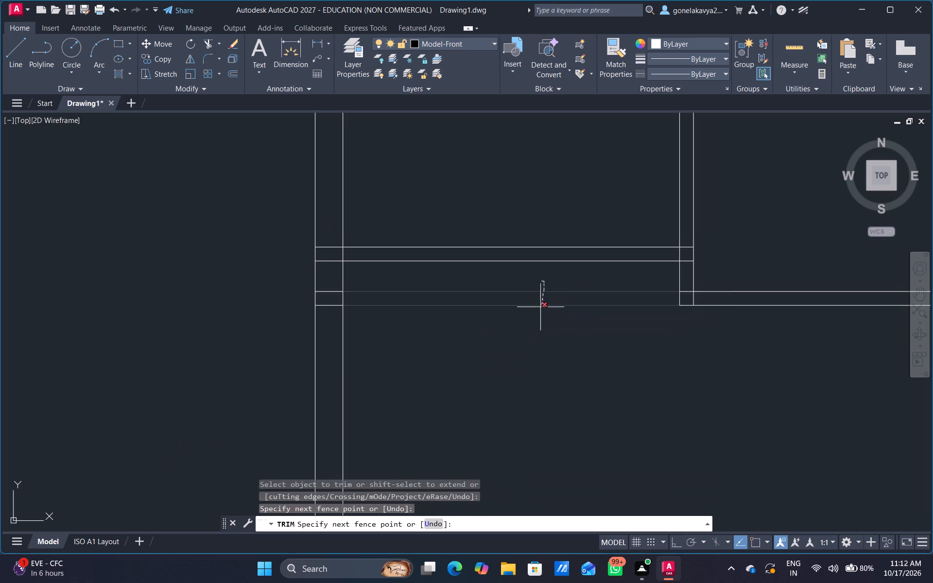
drag(540, 312, 539, 314)
Trim the two lower horizontal partitions' line ends inside the left wall, and the wall's inner line between the remaining partition's two lines.
middle_drag(490, 313, 619, 290)
scroll(492, 274, up, 2)
middle_drag(622, 329, 918, 421)
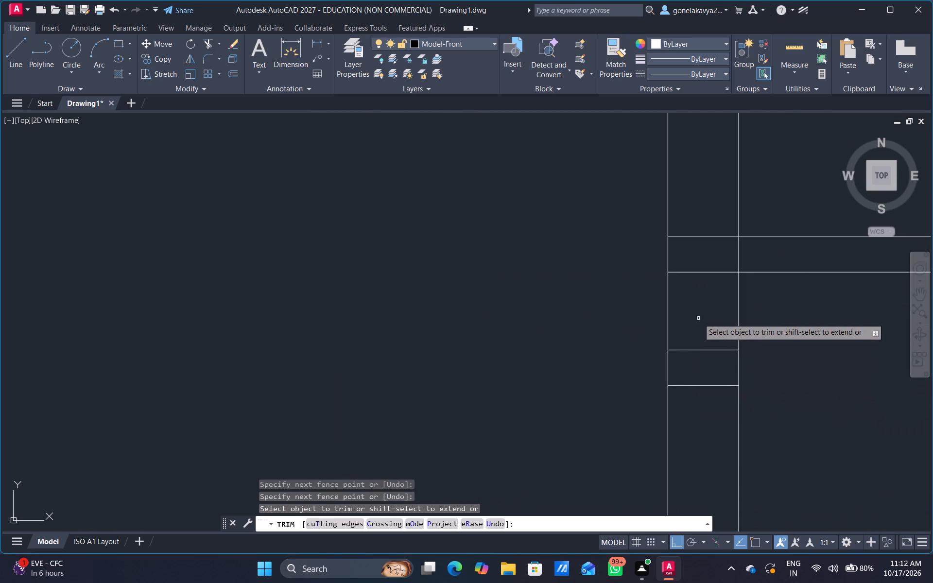
drag(698, 317, 696, 445)
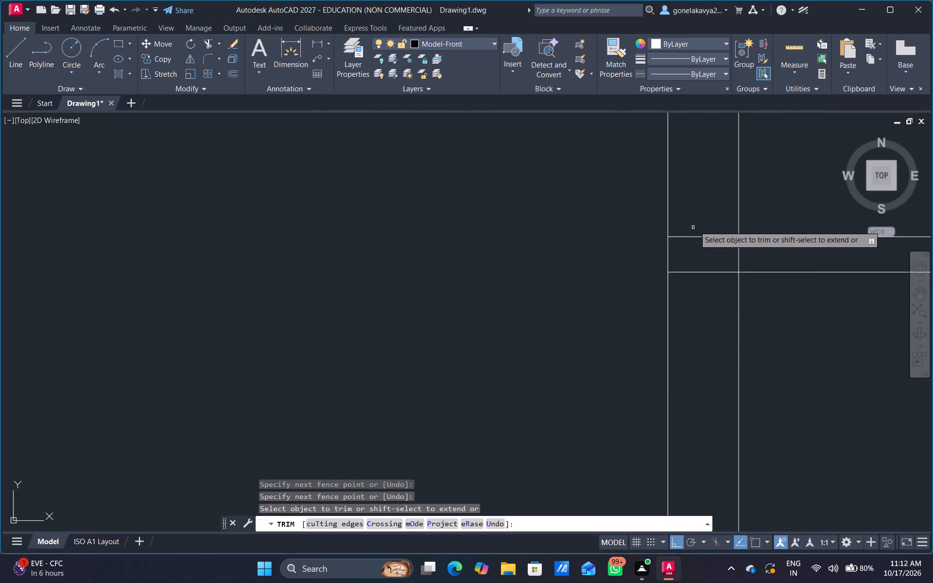
drag(710, 205, 695, 309)
drag(724, 256, 772, 250)
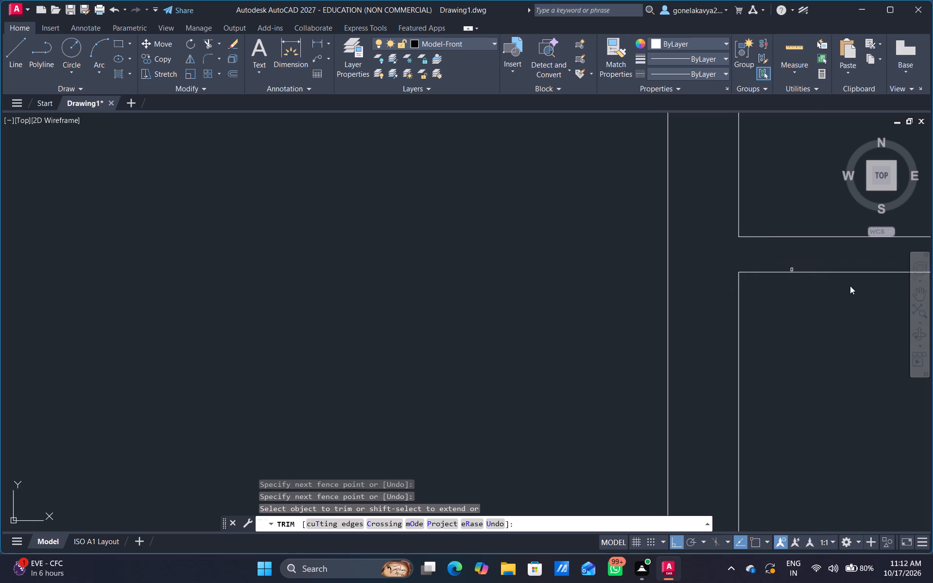
Trim the uppermost horizontal partition from the left wall to the first vertical partition, including its short ends inside the wall.
scroll(864, 291, down, 3)
middle_drag(877, 305, 566, 255)
scroll(615, 267, down, 1)
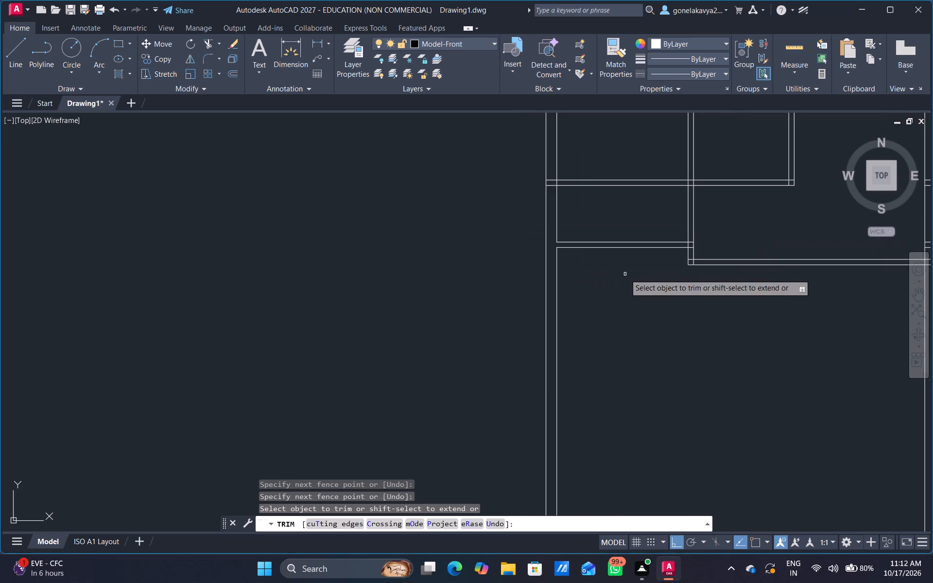
middle_drag(641, 308, 495, 363)
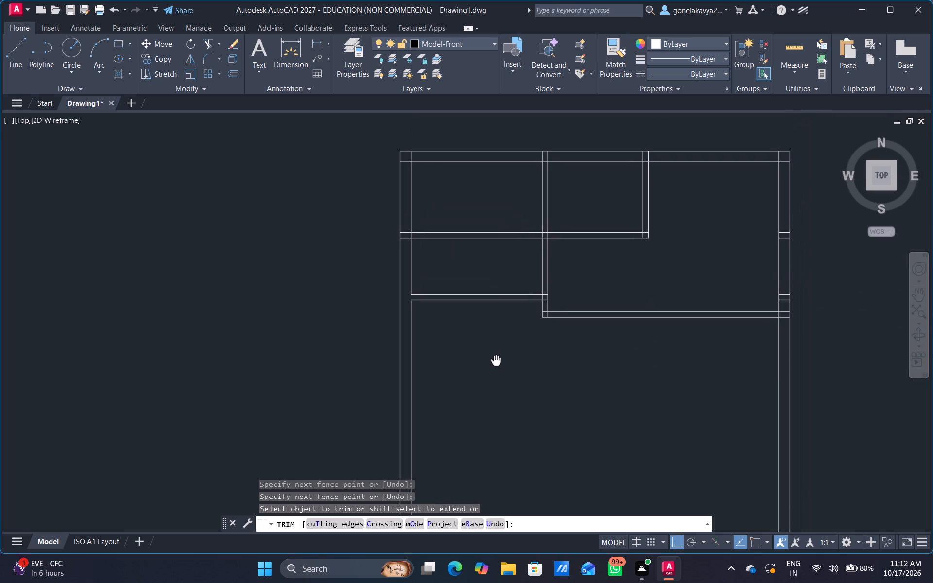
middle_drag(495, 363, 495, 363)
middle_drag(663, 250, 820, 303)
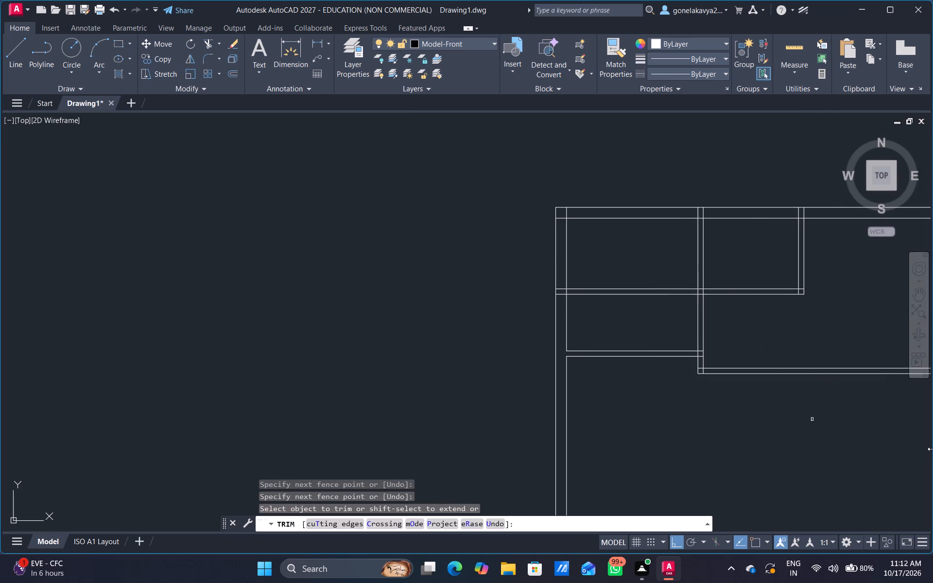
drag(590, 271, 601, 315)
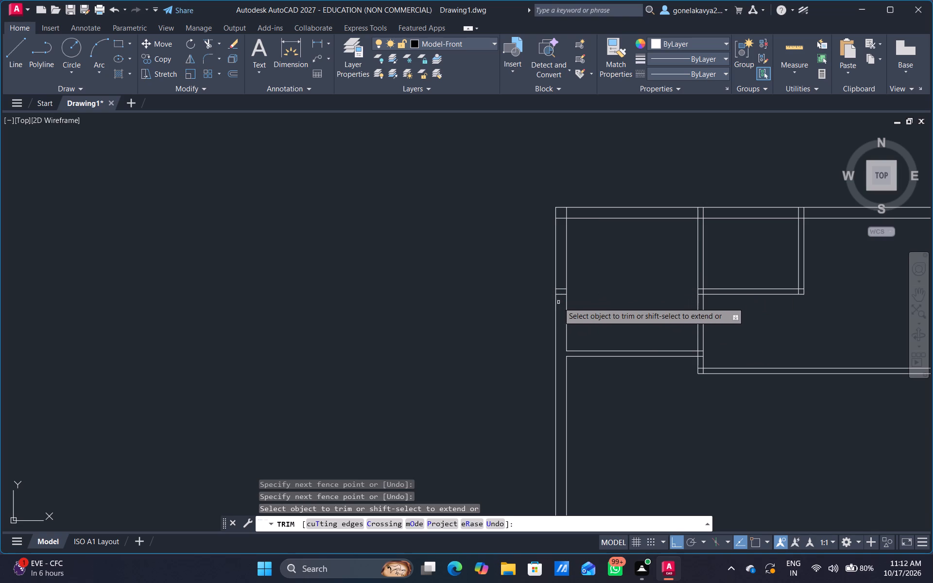
scroll(555, 301, up, 3)
drag(585, 232, 592, 290)
scroll(703, 264, down, 3)
middle_drag(716, 263, 494, 284)
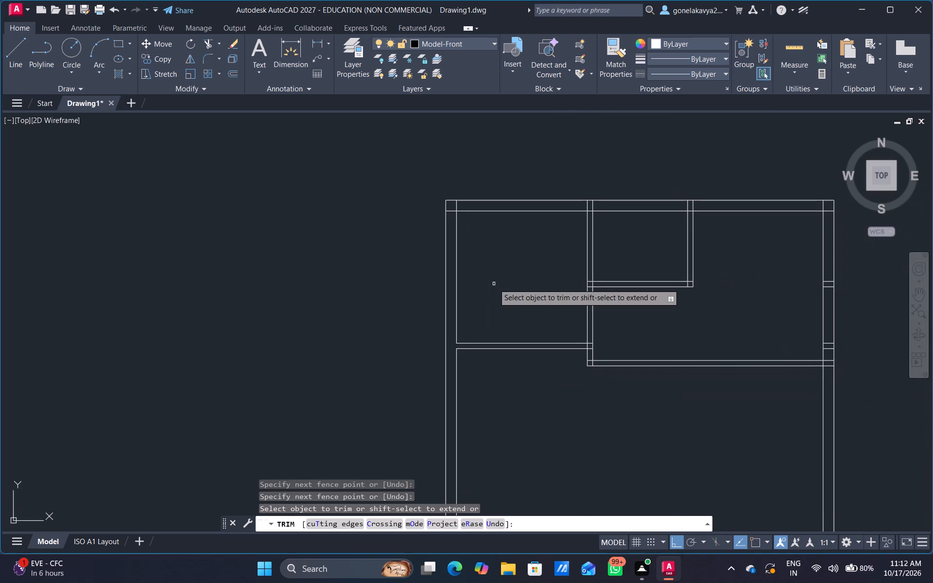
middle_drag(544, 295, 499, 211)
key(Escape)
Offset the lower line of the horizontal partition attached to the left wall 8.6' downward.
key(o)
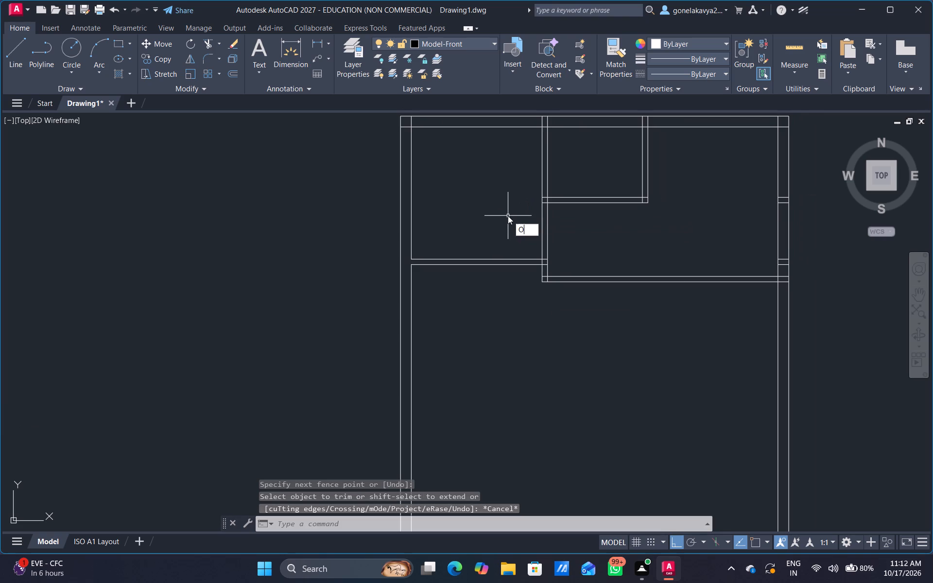
key(Return)
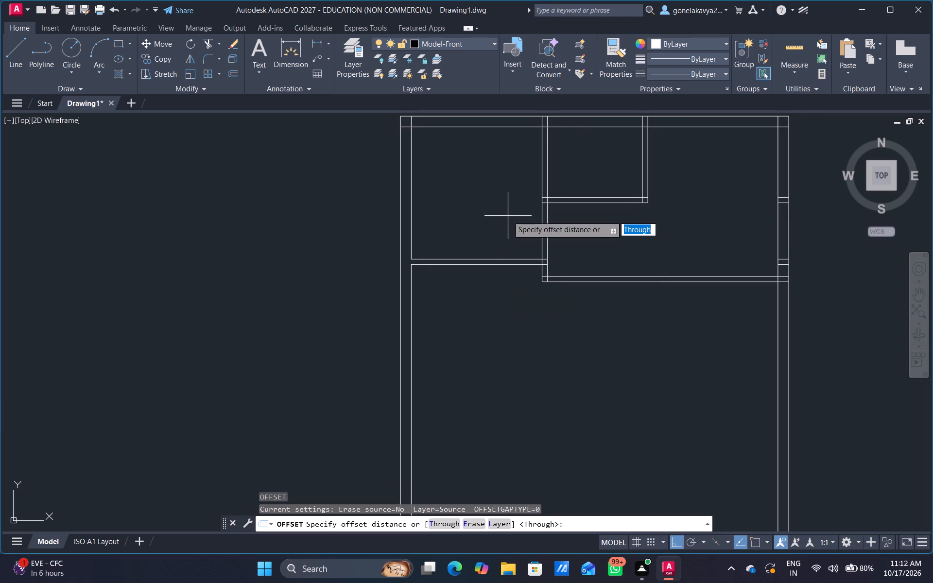
text(8.6')
key(Return)
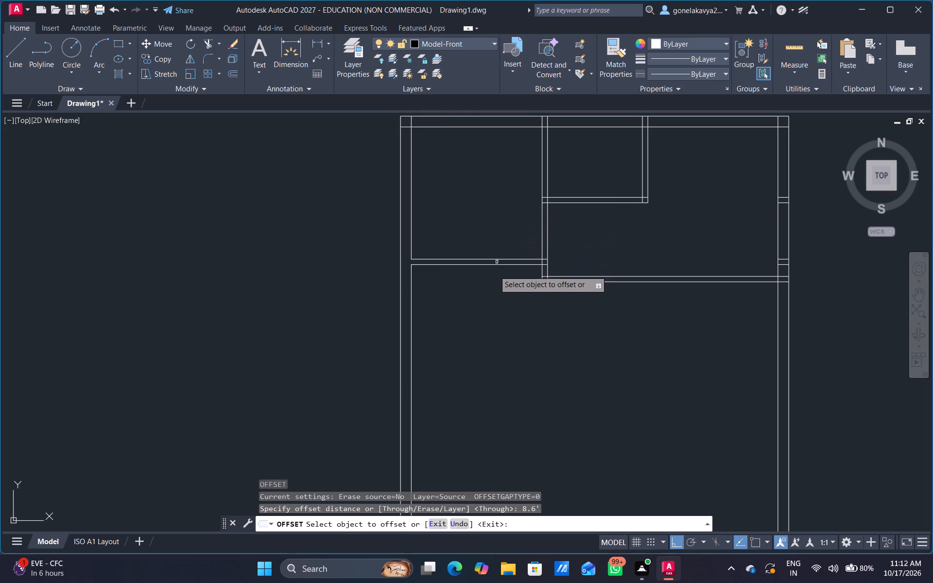
click(486, 265)
click(479, 352)
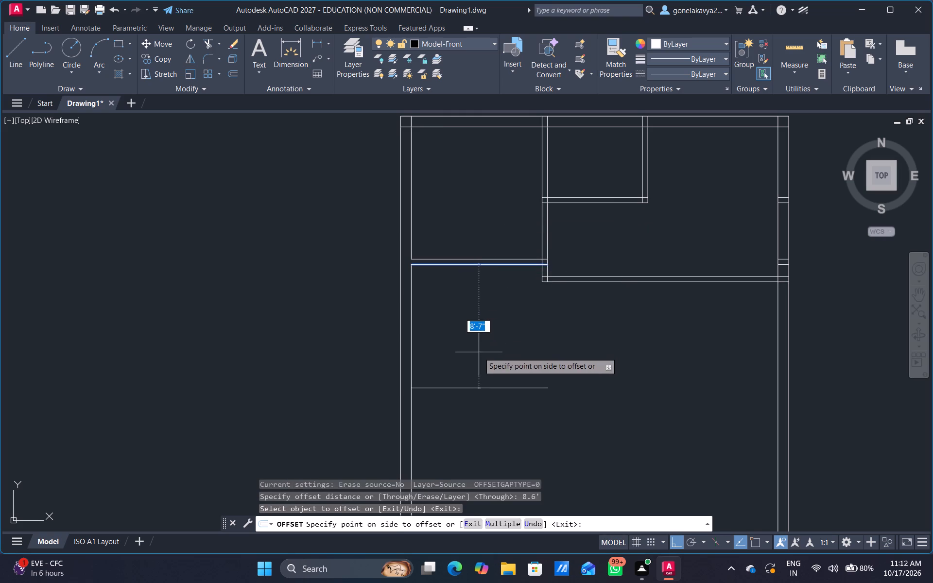
Offset the left wall's lower inner line 11.8' inward, and that copy a further 4.5" to form a vertical partition.
click(411, 359)
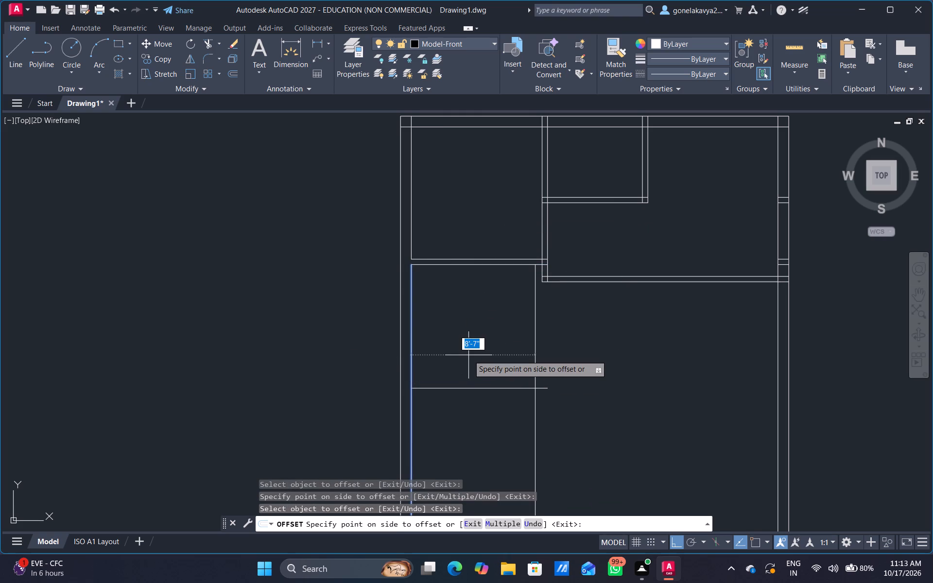
text(11.8)
key(apostrophe)
key(Return)
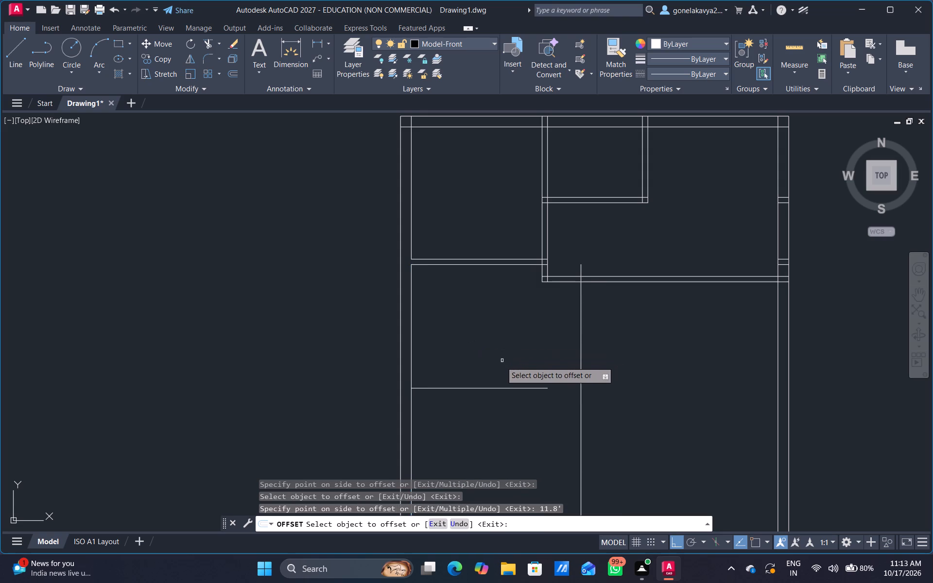
click(580, 362)
text(4.5)
key(shift+quotedbl)
key(Return)
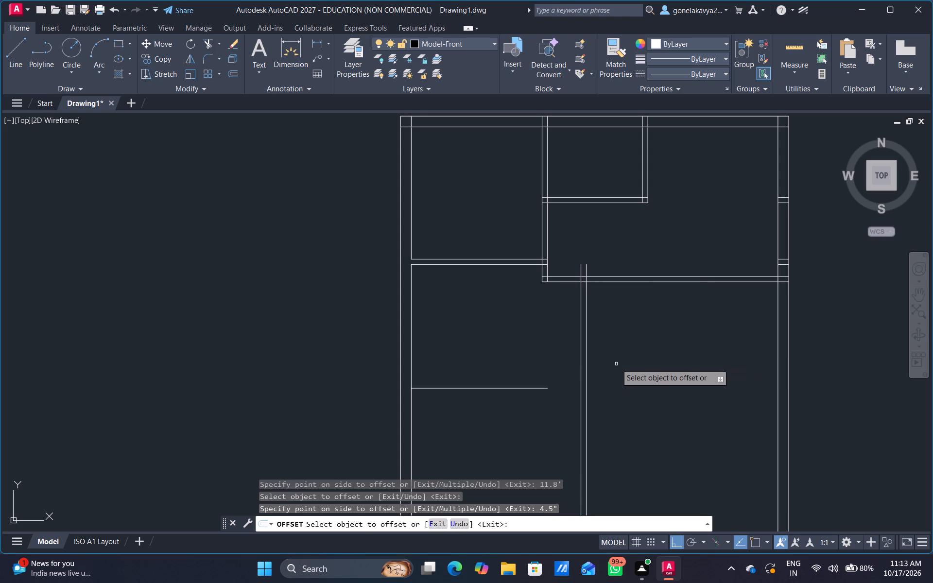
Offset the new short horizontal line 4.5" downward to form a horizontal partition.
click(497, 388)
text(4.5)
key(shift+quotedbl)
key(Return)
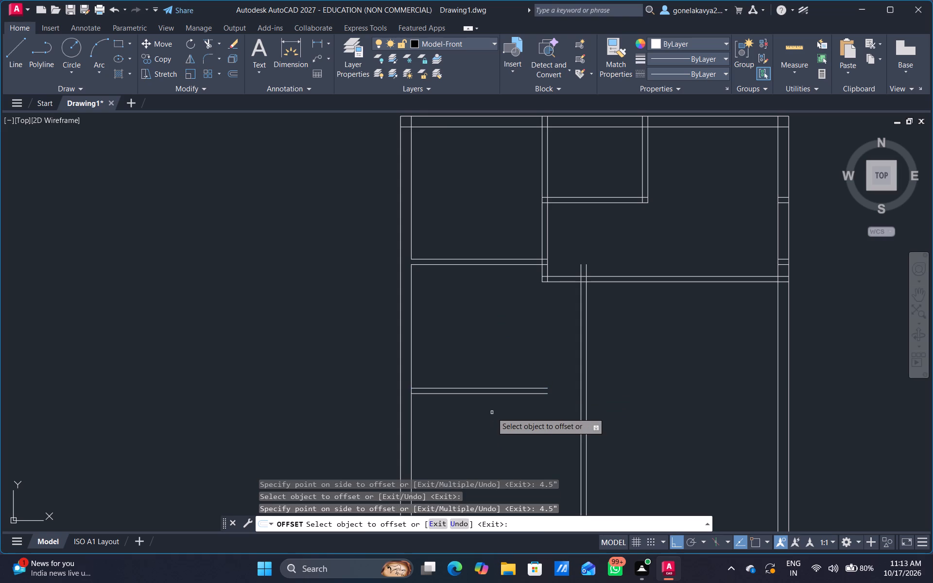
key(Escape)
Extend the new horizontal partition to the new vertical partition, its upper line reaching the far edge and its lower line the near edge.
key(e)
key(s)
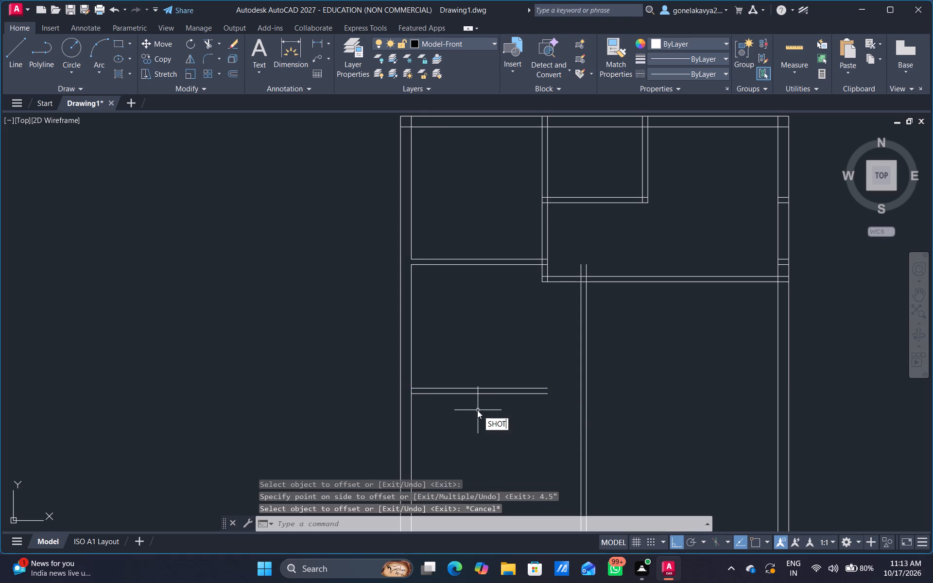
key(BackSpace)
key(BackSpace)
text(X)
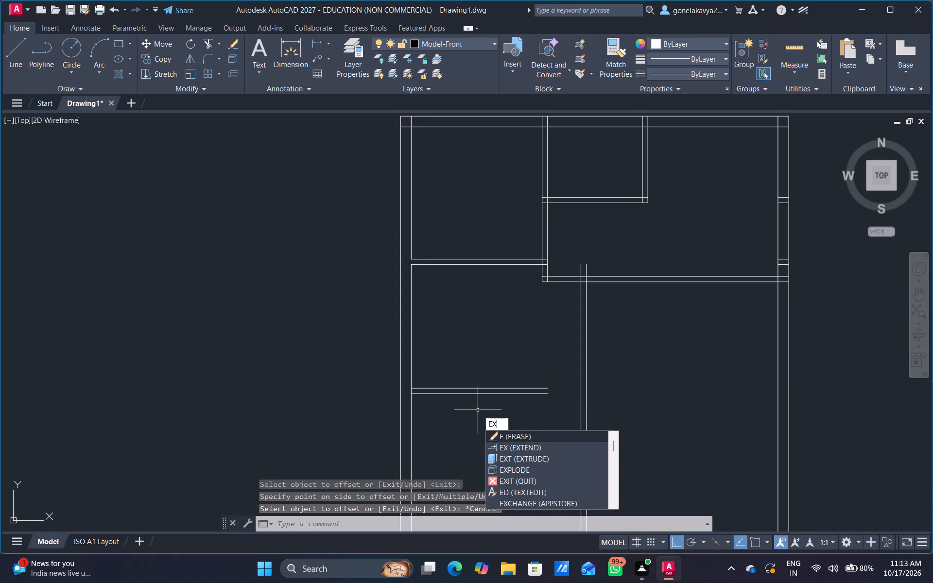
key(space)
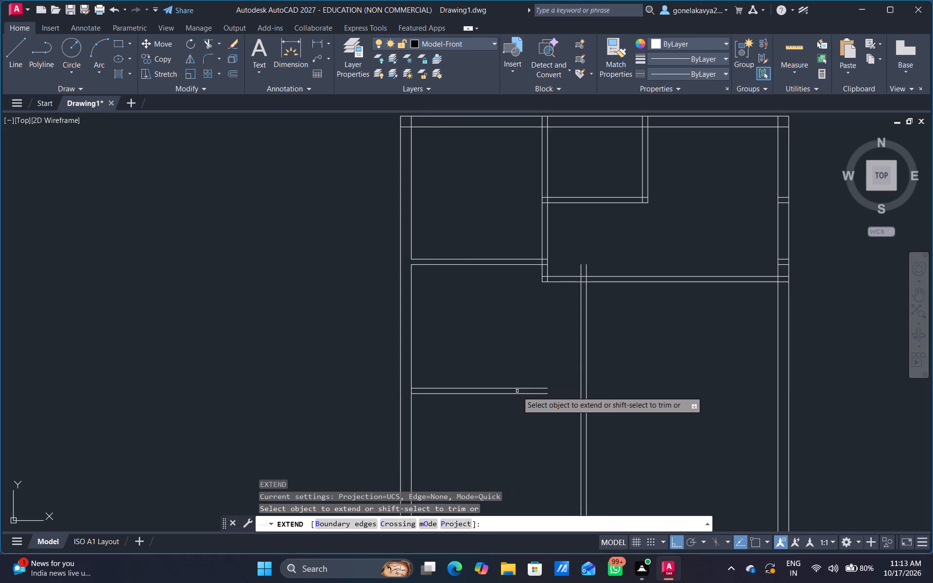
click(518, 387)
click(518, 395)
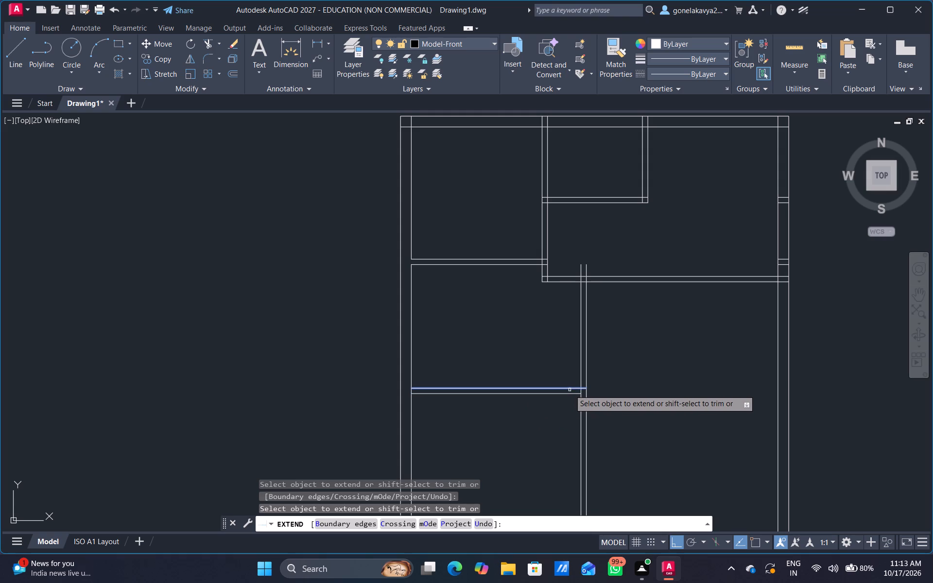
drag(570, 390, 571, 394)
click(571, 396)
click(571, 394)
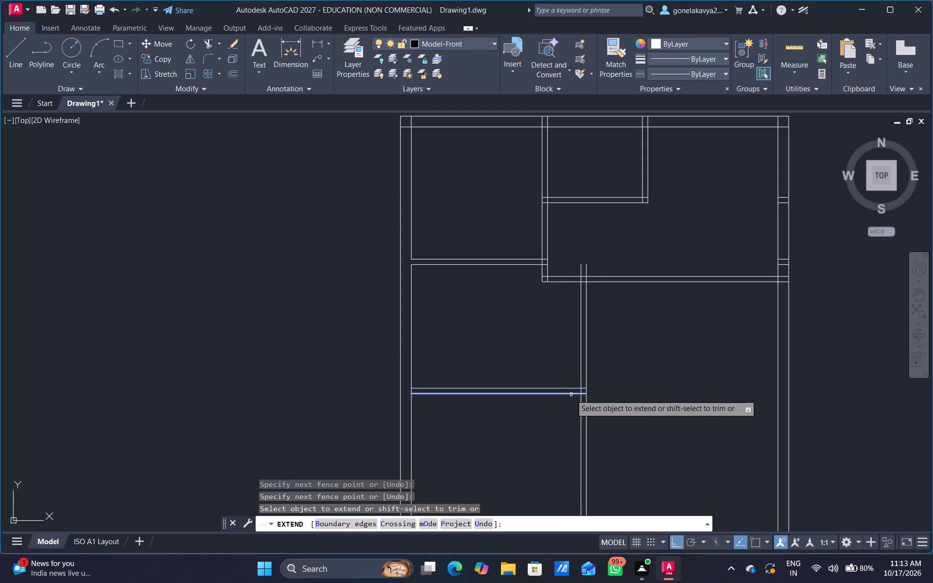
click(571, 394)
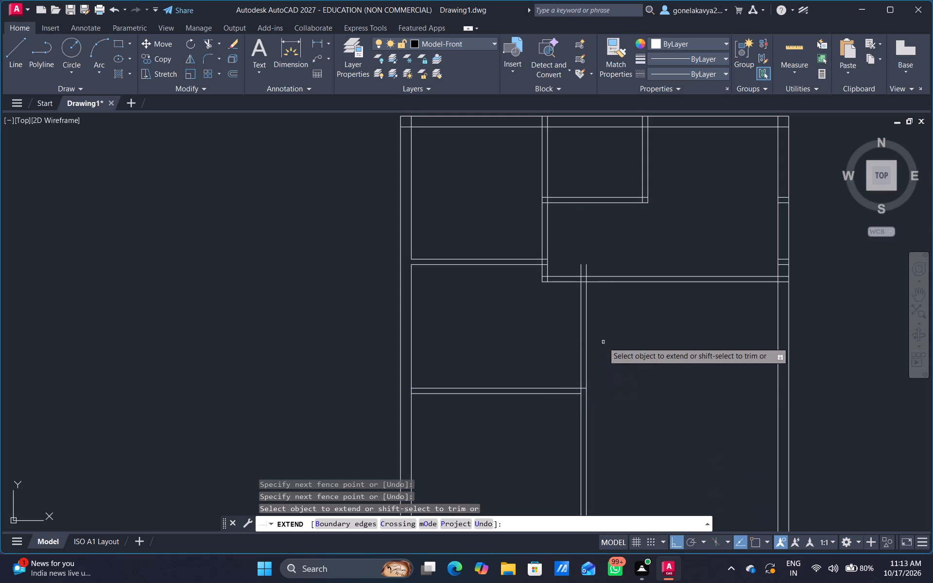
key(Escape)
Trim the ends of the new vertical partition that project above the horizontal partition it meets.
key(t)
text(R)
key(space)
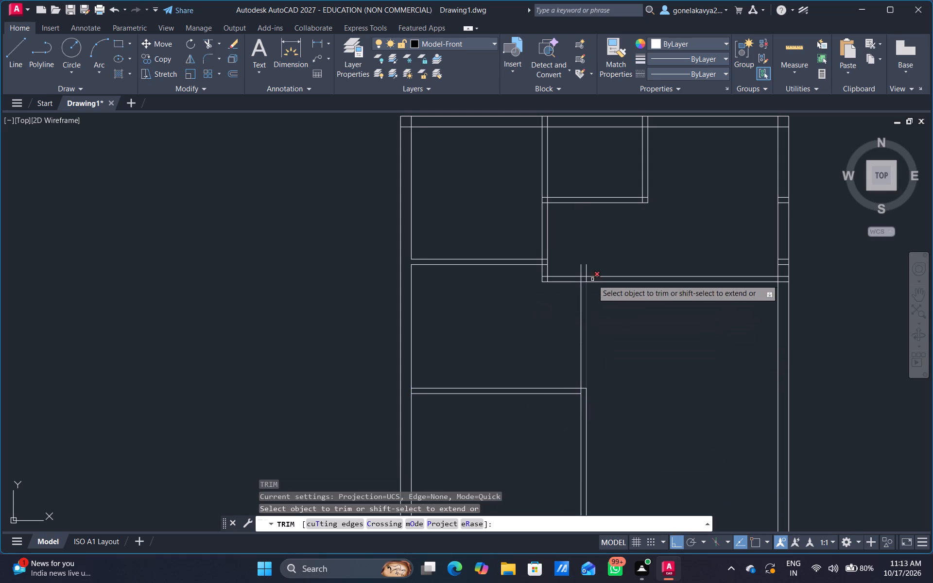
scroll(578, 273, up, 4)
drag(571, 281, 680, 256)
scroll(628, 282, down, 3)
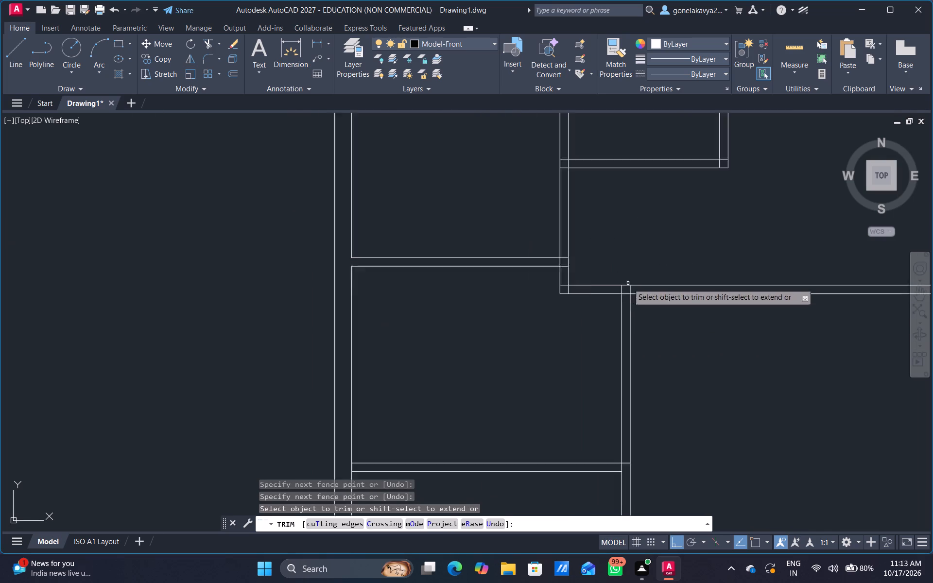
scroll(628, 283, down, 2)
middle_drag(655, 329, 633, 278)
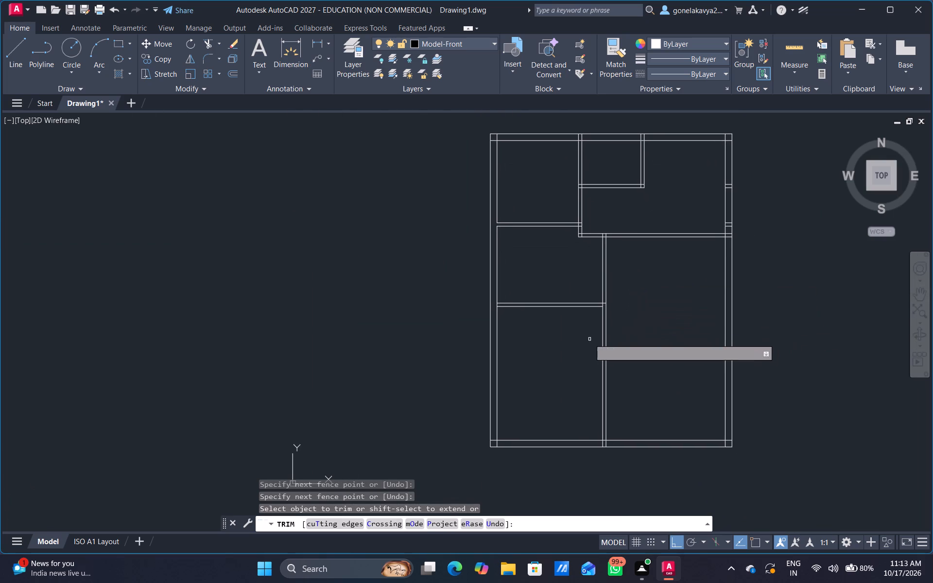
scroll(588, 338, up, 1)
middle_drag(588, 338, 520, 398)
scroll(520, 399, up, 2)
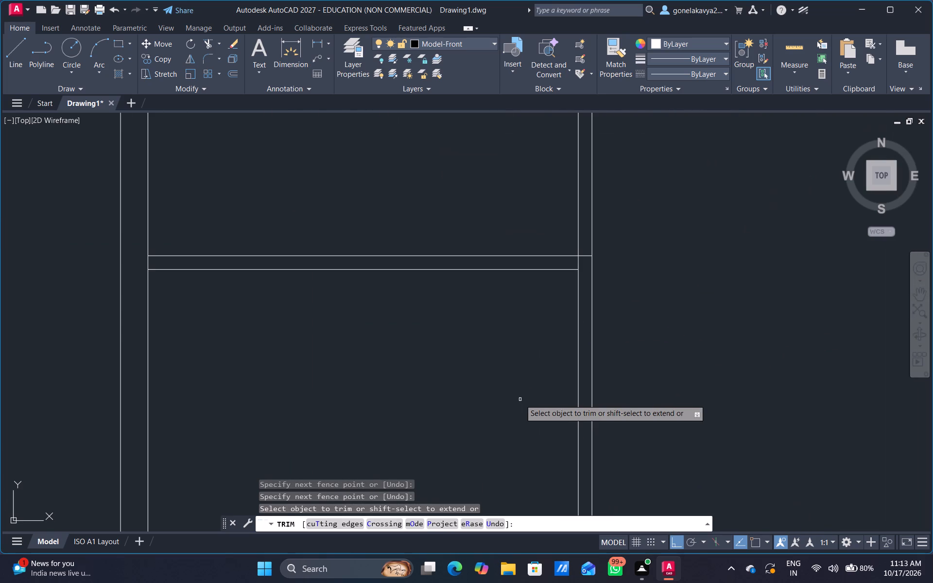
key(Escape)
Extend the lower line of the new horizontal partition to the far edge of the new vertical partition.
text(EX)
key(space)
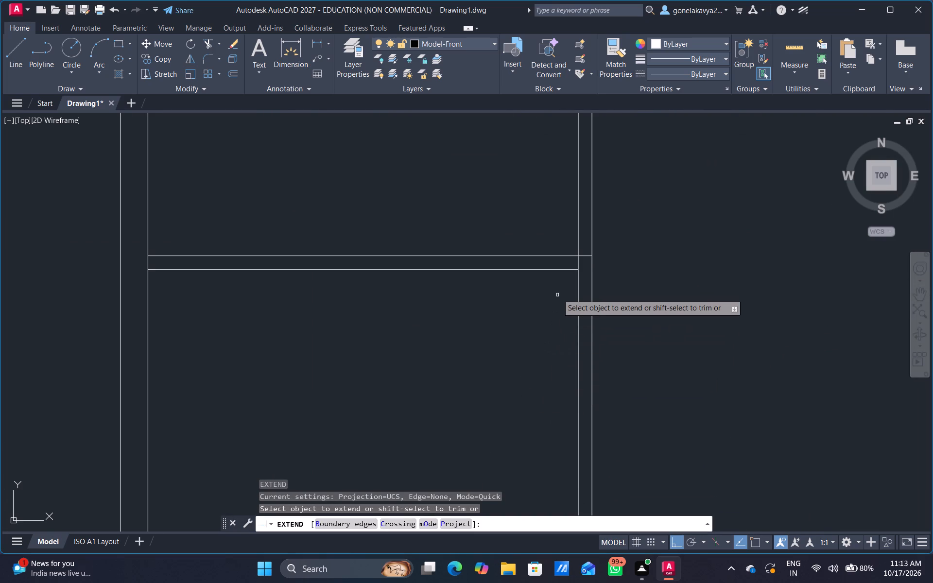
click(555, 270)
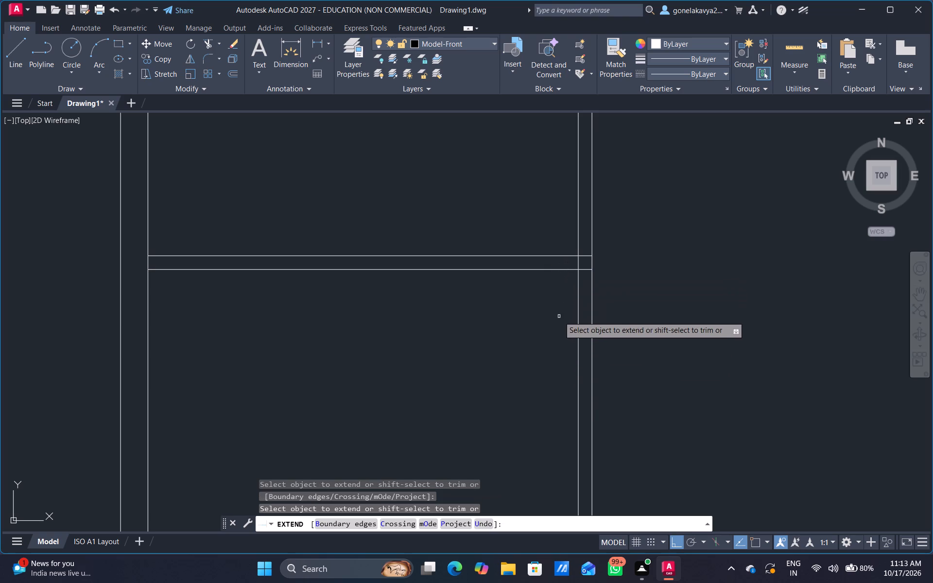
key(Escape)
Trim both lines of the new vertical partition below the new horizontal partition.
text(TR)
key(space)
drag(611, 316, 550, 374)
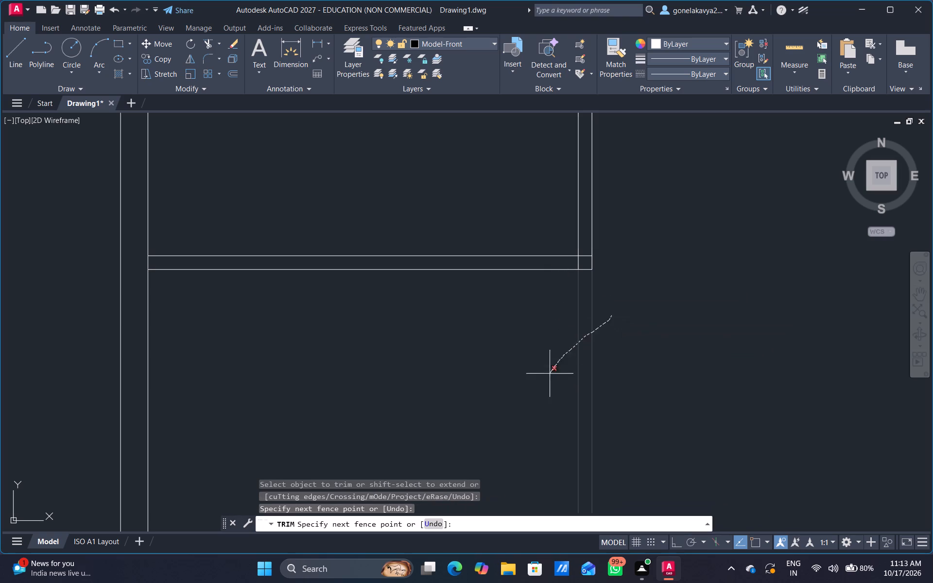
Finish trimming both lines of the short vertical partition below the horizontal partition it meets.
drag(550, 374, 547, 375)
scroll(546, 375, down, 3)
middle_drag(543, 382, 516, 348)
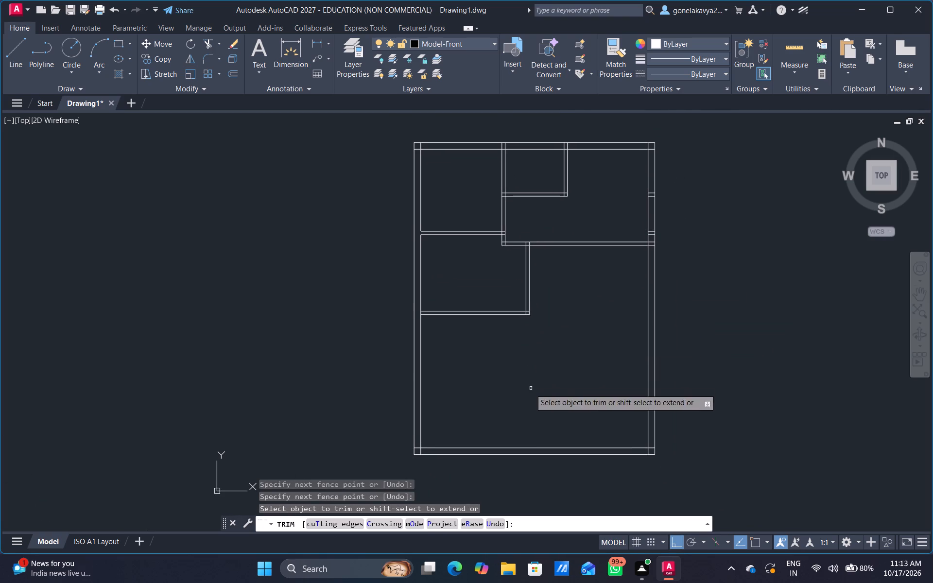
middle_drag(530, 391, 514, 310)
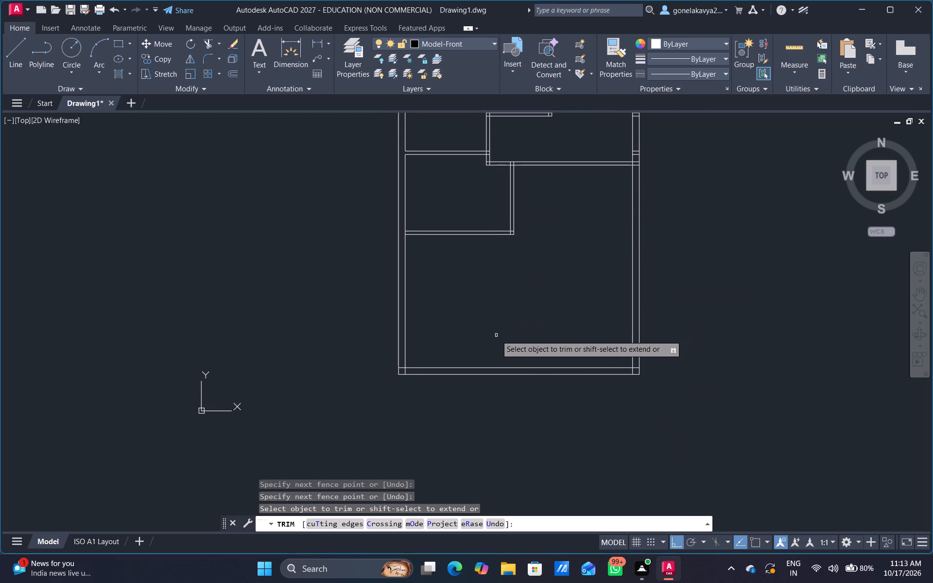
scroll(498, 297, up, 1)
middle_drag(498, 296, 499, 395)
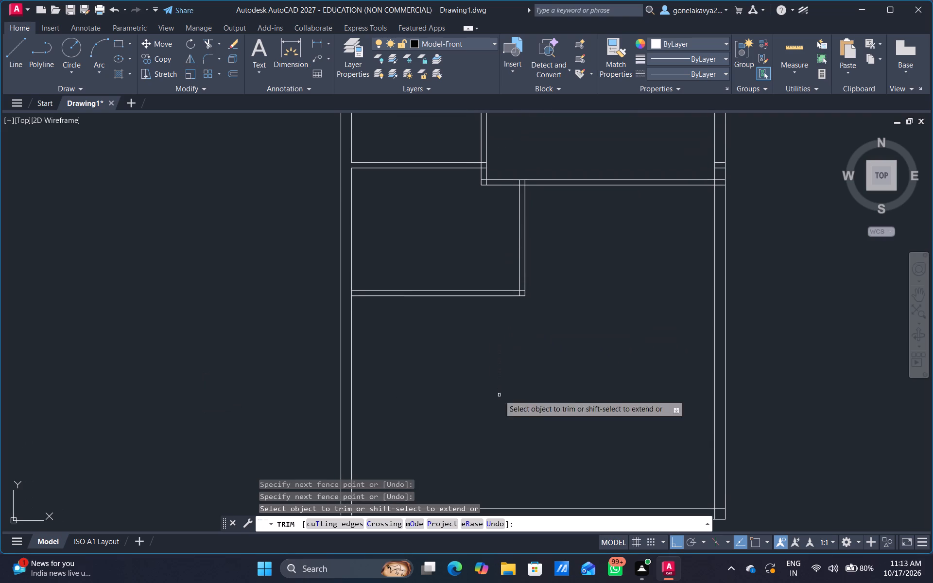
key(Escape)
Extend both lines of the horizontal partition below the short vertical partition to the inner line of the right outer wall.
text(EX)
key(space)
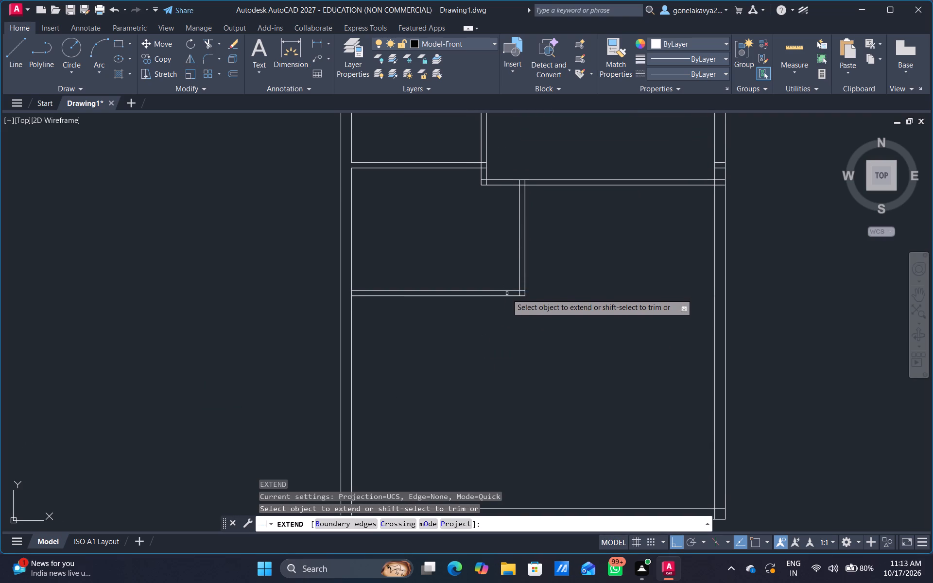
click(508, 290)
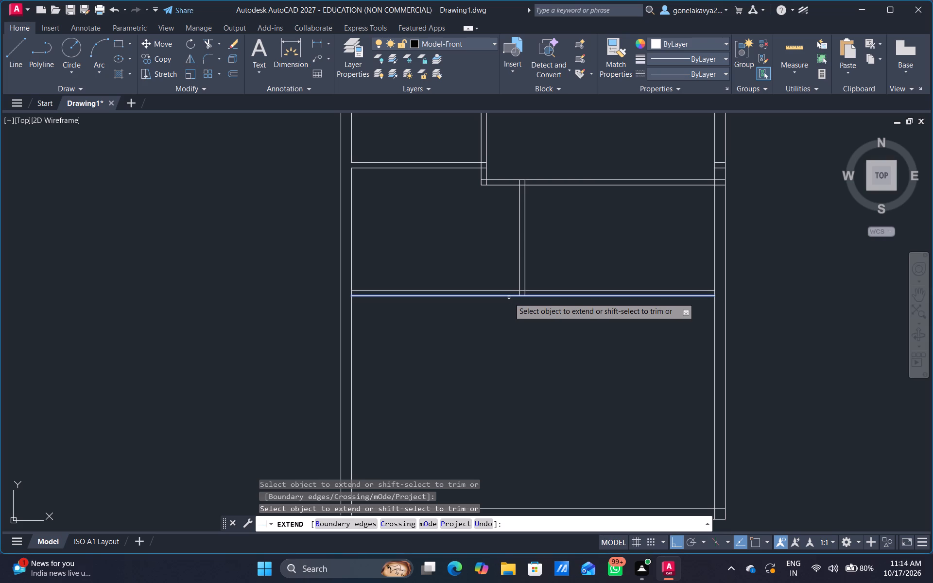
click(509, 297)
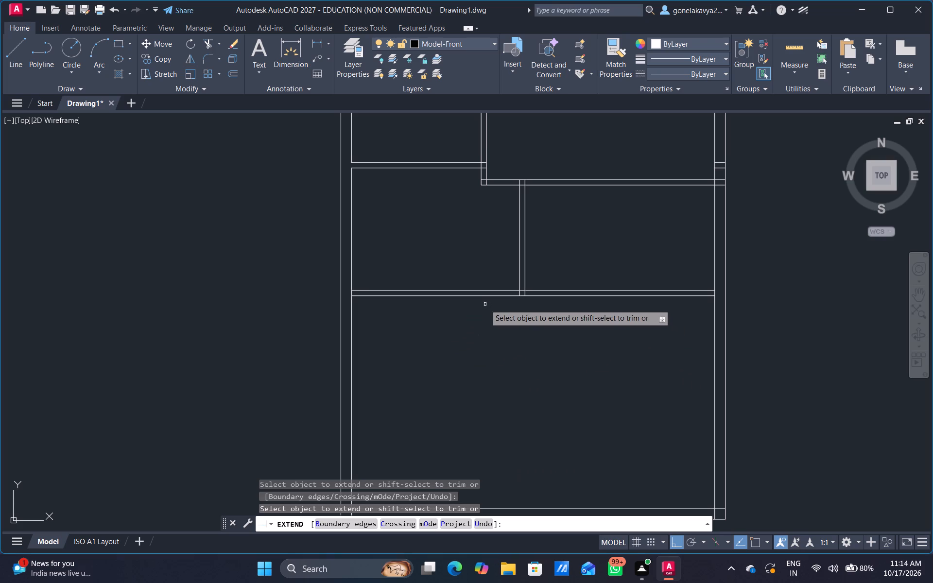
key(Escape)
Offset the lower line of the extended horizontal partition 10.1' downward.
key(o)
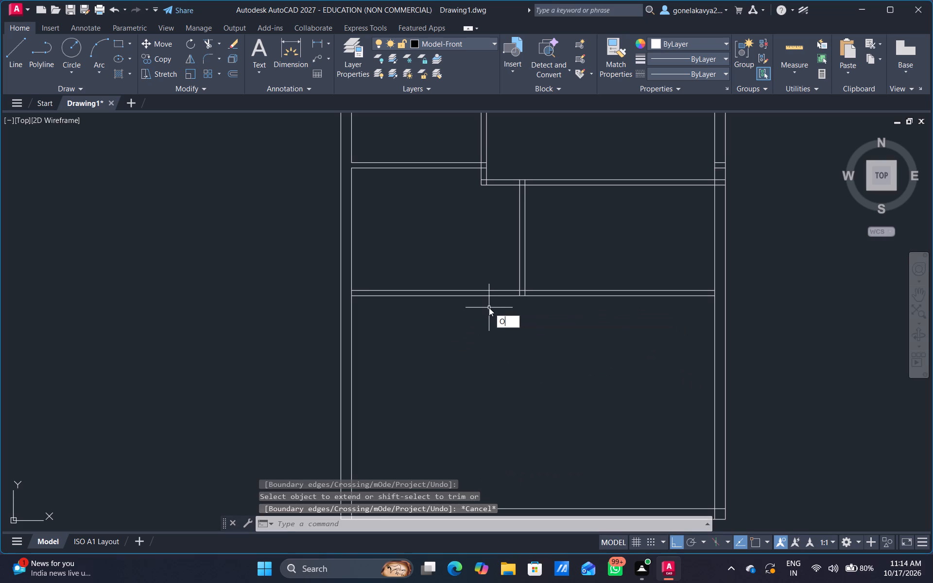
key(Return)
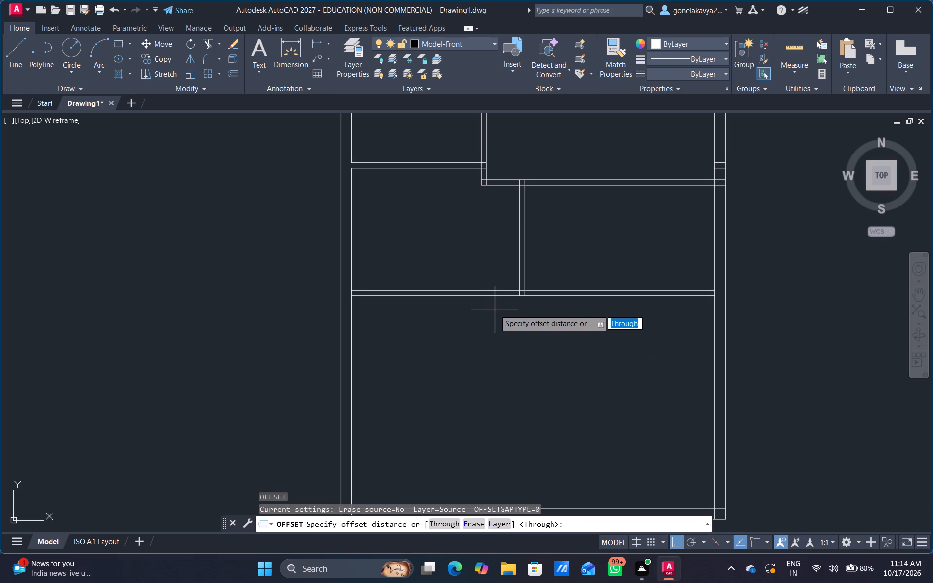
text(10'1)
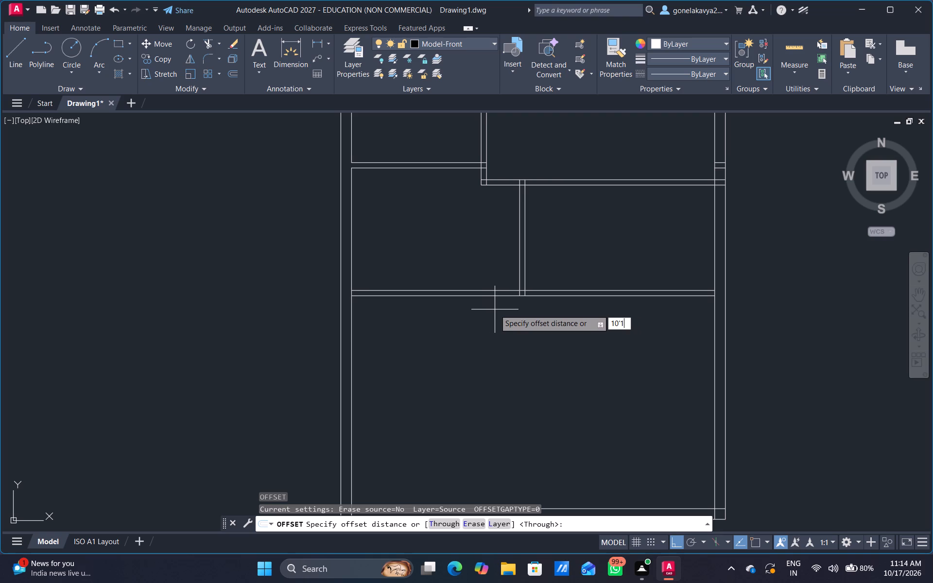
key(BackSpace)
key(BackSpace)
text(.1)
key(apostrophe)
key(Return)
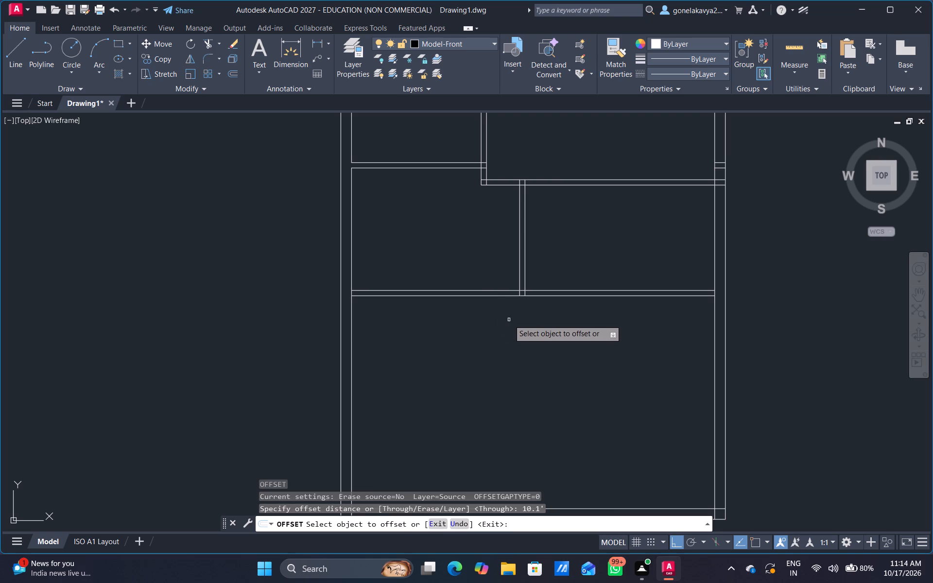
click(498, 297)
click(495, 327)
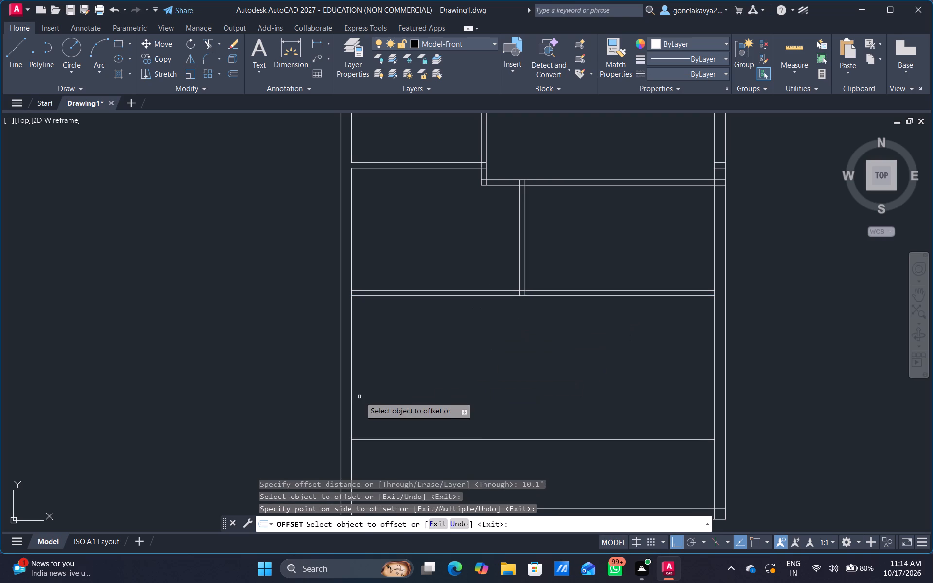
Offset the inner line of the left outer wall 14.7' toward the inside of the plan.
click(350, 409)
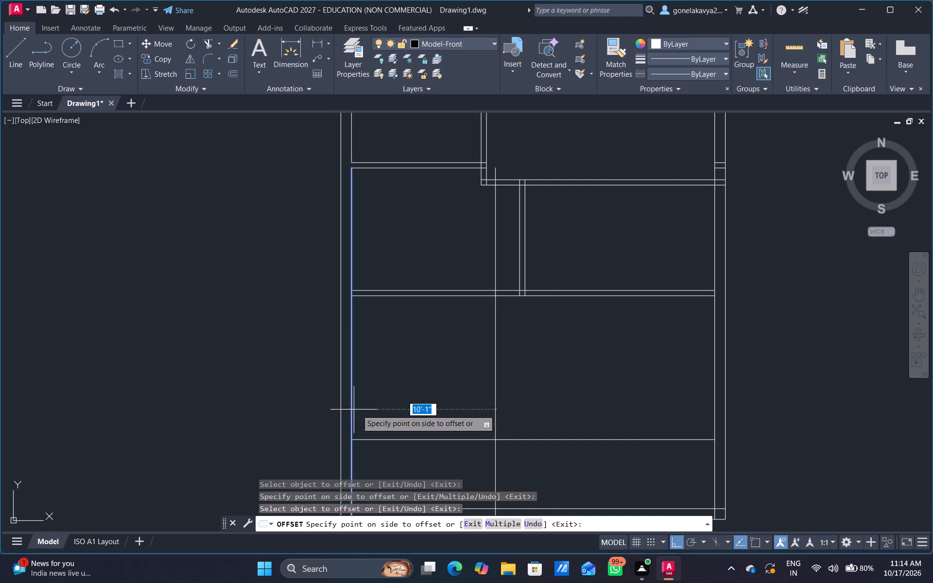
text(14)
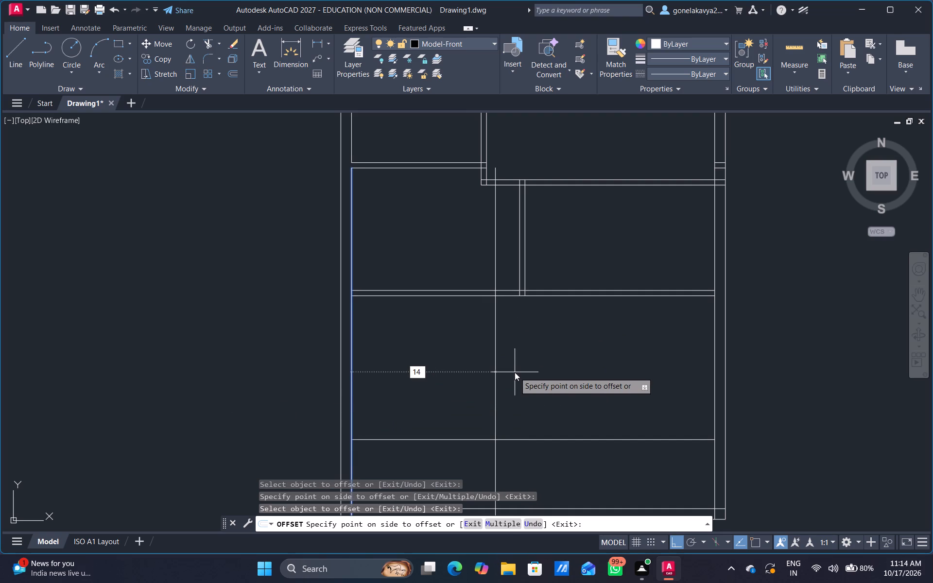
text(.7')
key(Return)
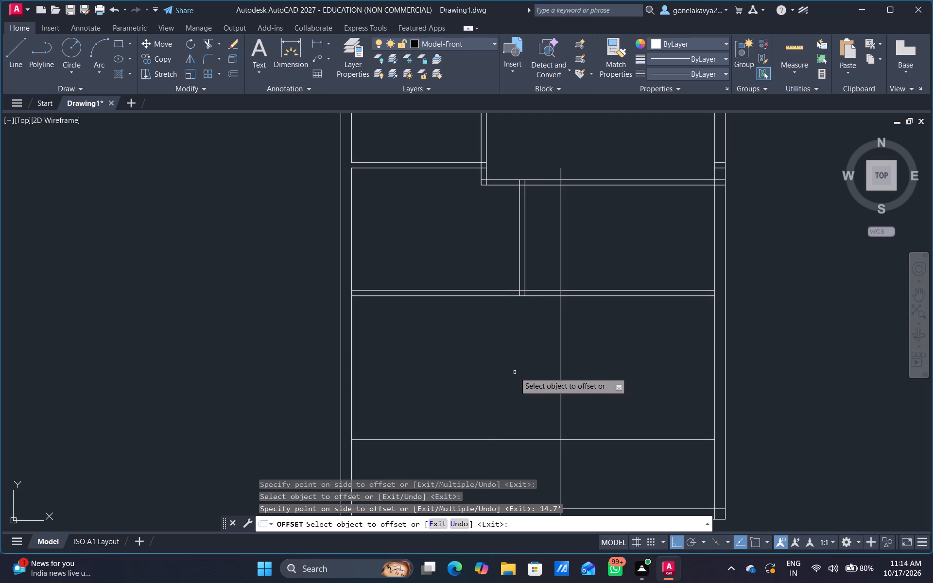
key(Escape)
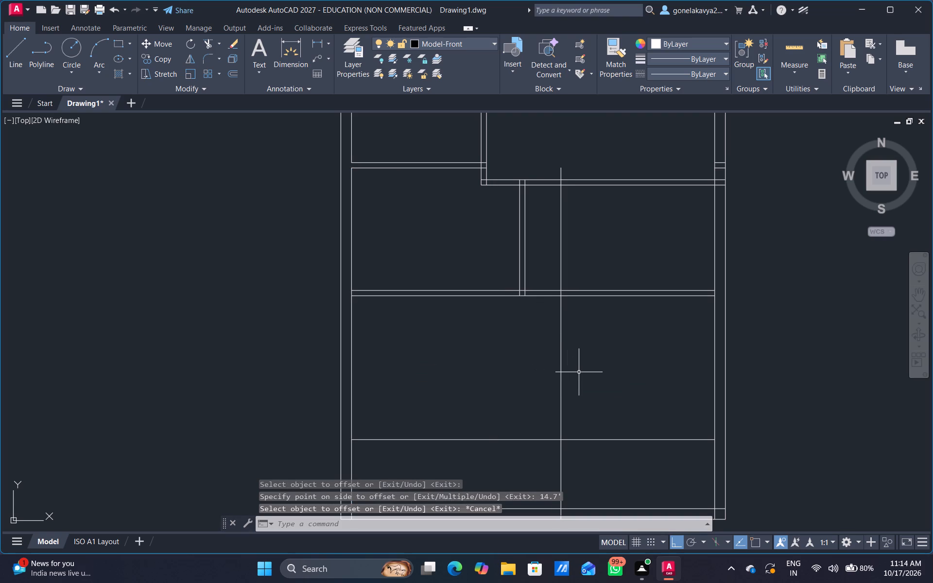
Offset the new vertical line 4.5" to the right to form a vertical partition.
key(o)
key(Return)
text(4.5")
key(Return)
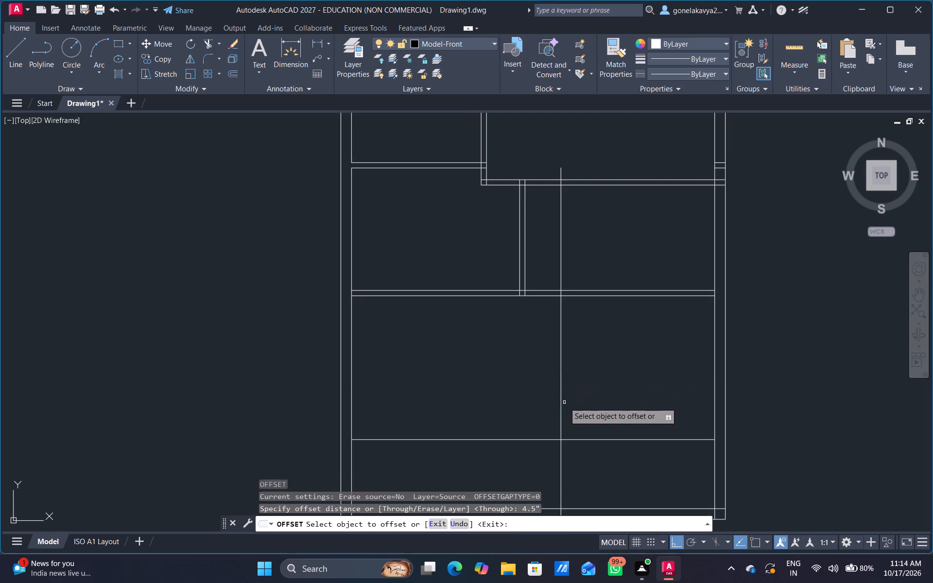
click(559, 404)
click(609, 394)
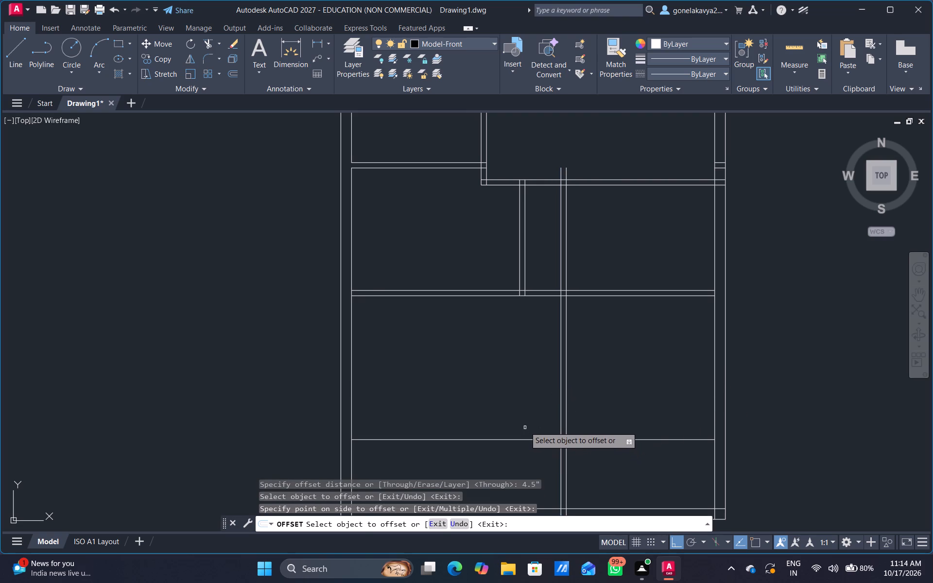
key(ctrl+z)
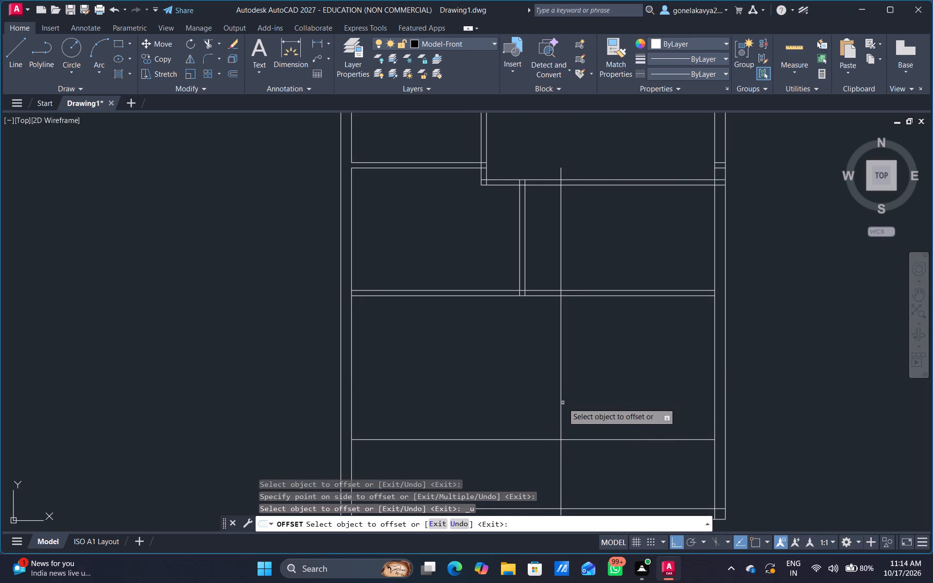
click(562, 405)
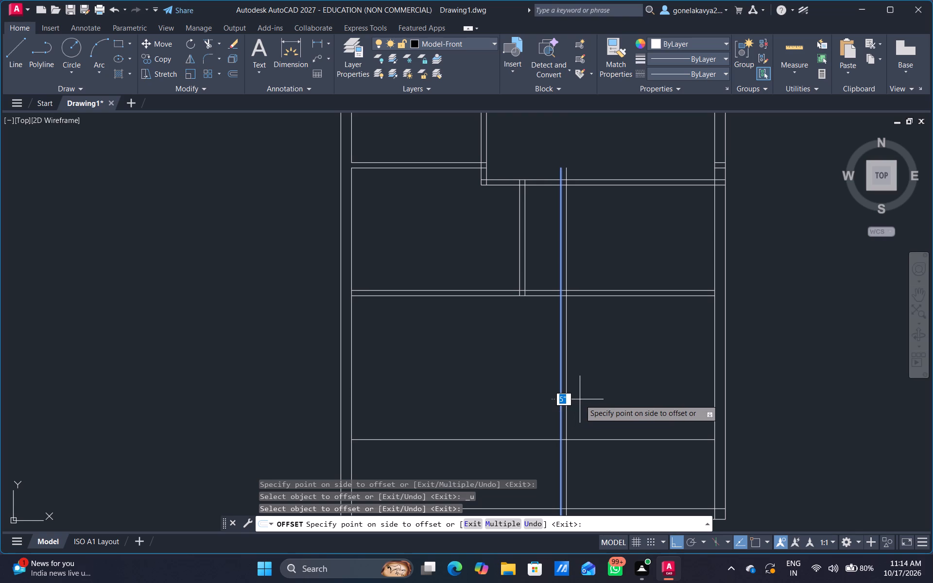
text(4.5")
key(Return)
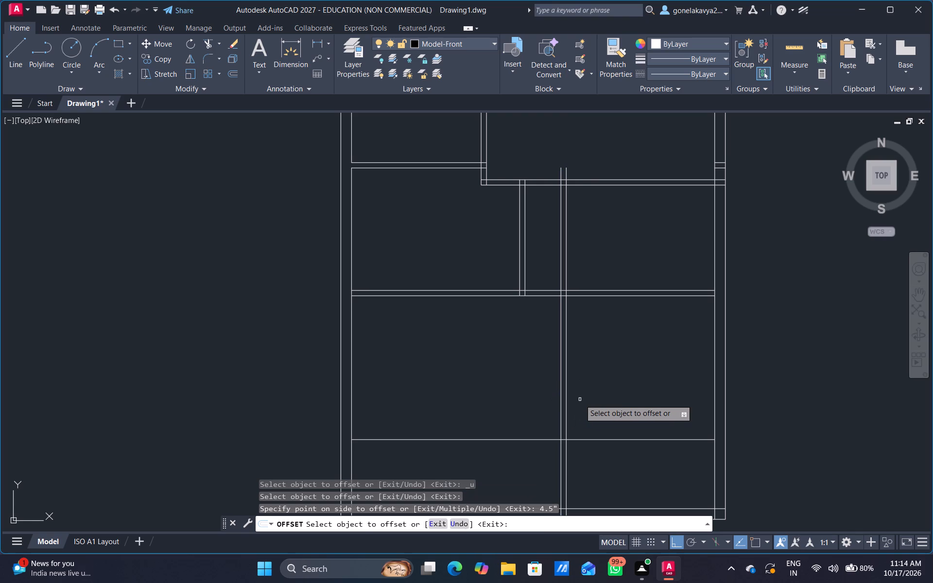
Offset the new horizontal line near the bottom outer wall 4.5" downward to form a horizontal partition.
middle_drag(582, 399, 578, 255)
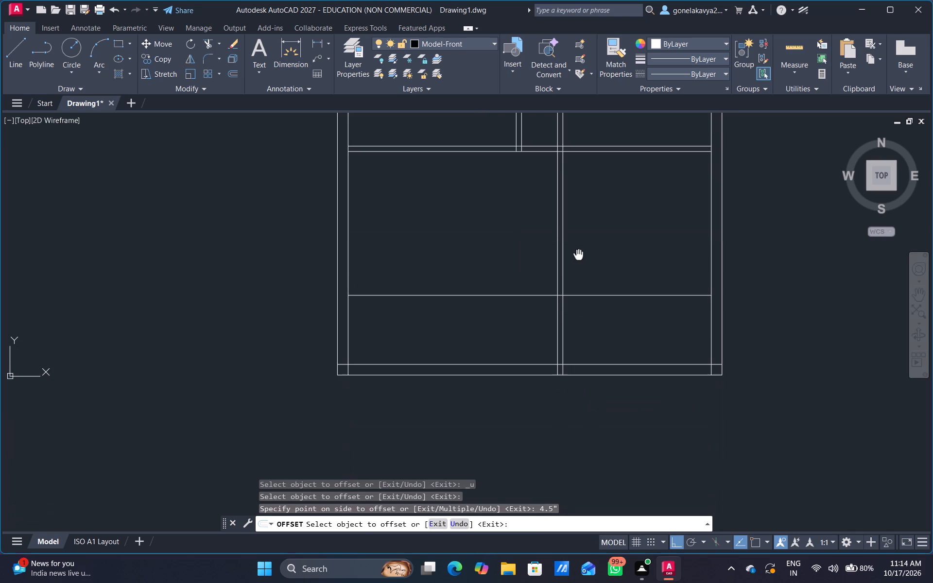
middle_drag(578, 255, 546, 274)
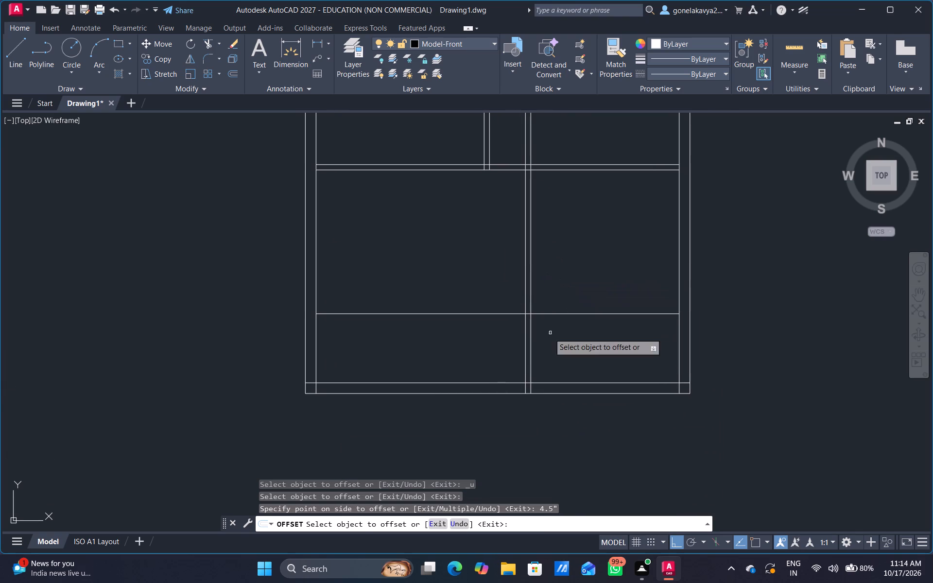
scroll(464, 343, up, 1)
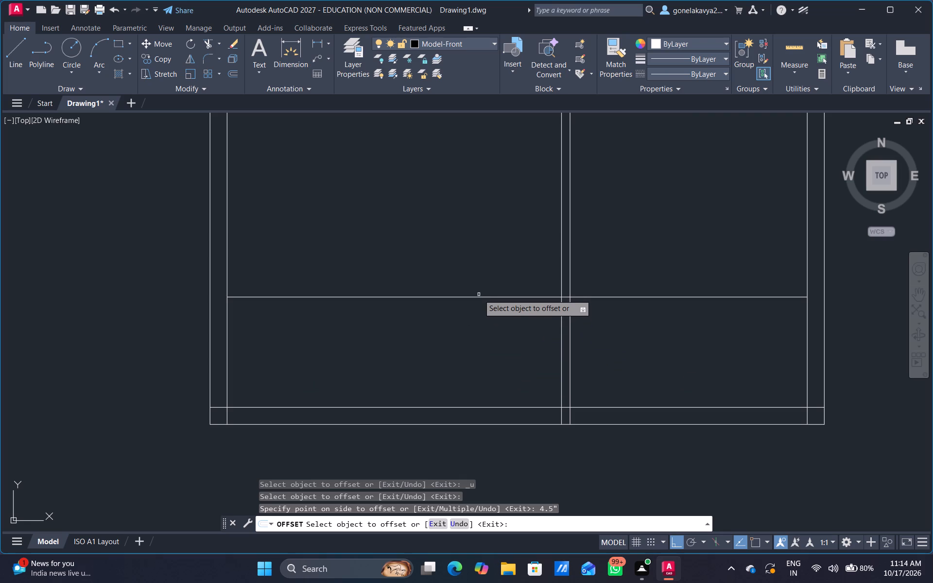
click(479, 296)
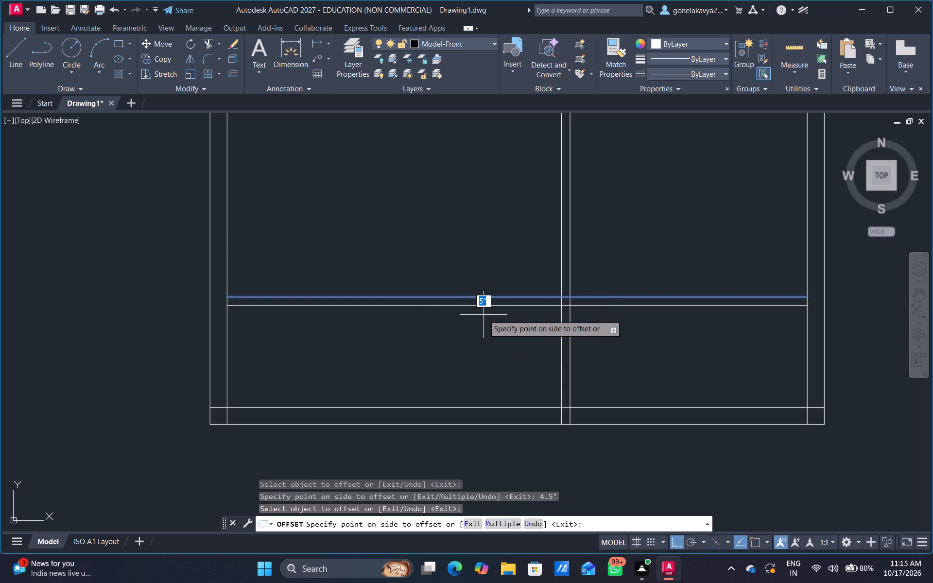
text(4.5")
key(Return)
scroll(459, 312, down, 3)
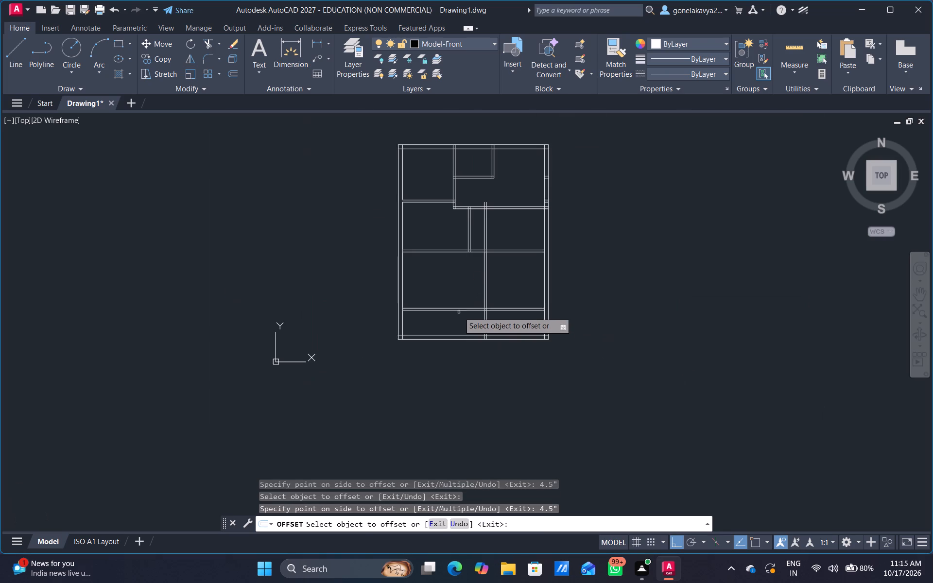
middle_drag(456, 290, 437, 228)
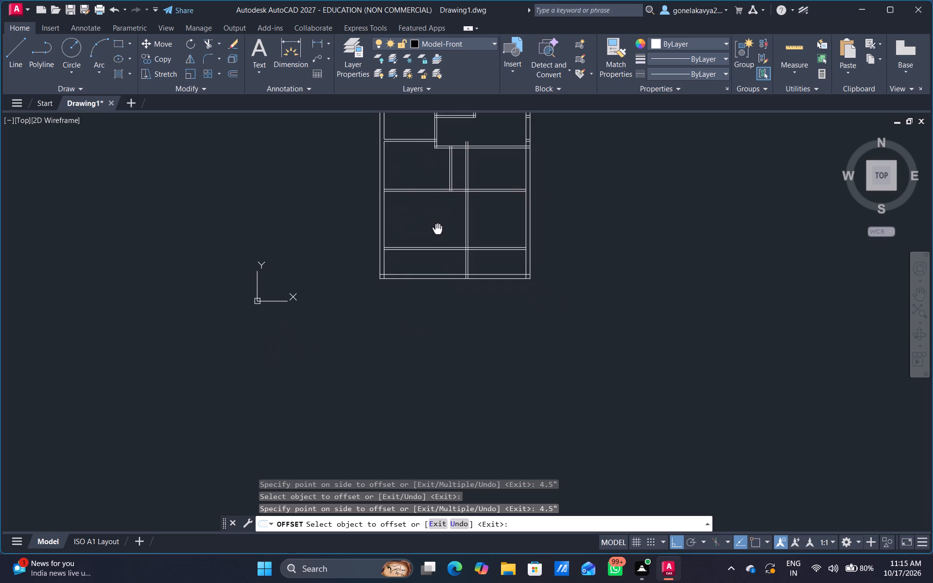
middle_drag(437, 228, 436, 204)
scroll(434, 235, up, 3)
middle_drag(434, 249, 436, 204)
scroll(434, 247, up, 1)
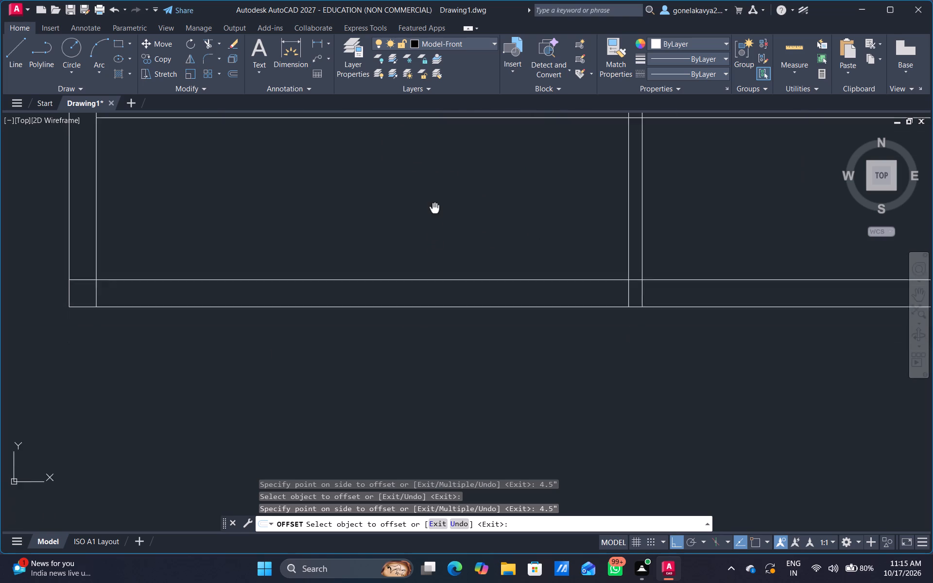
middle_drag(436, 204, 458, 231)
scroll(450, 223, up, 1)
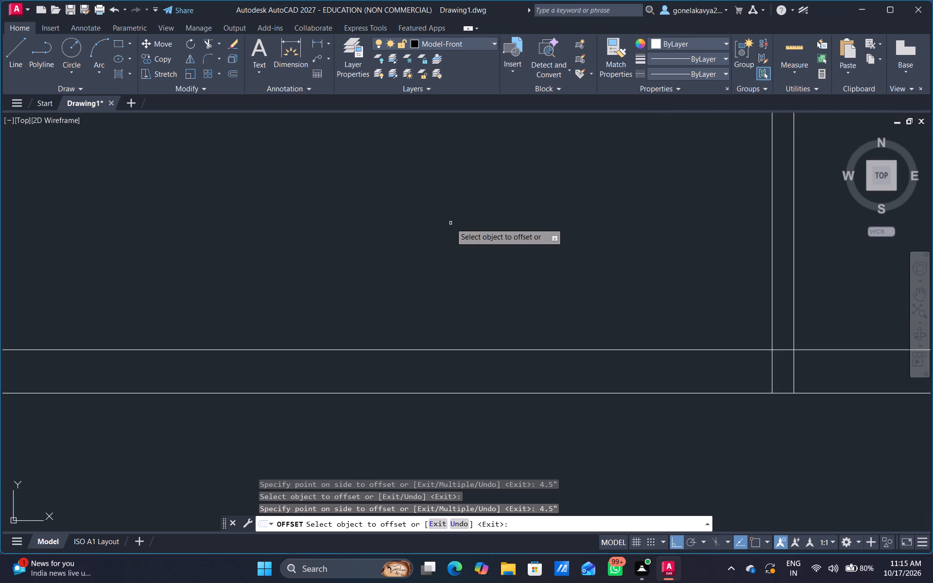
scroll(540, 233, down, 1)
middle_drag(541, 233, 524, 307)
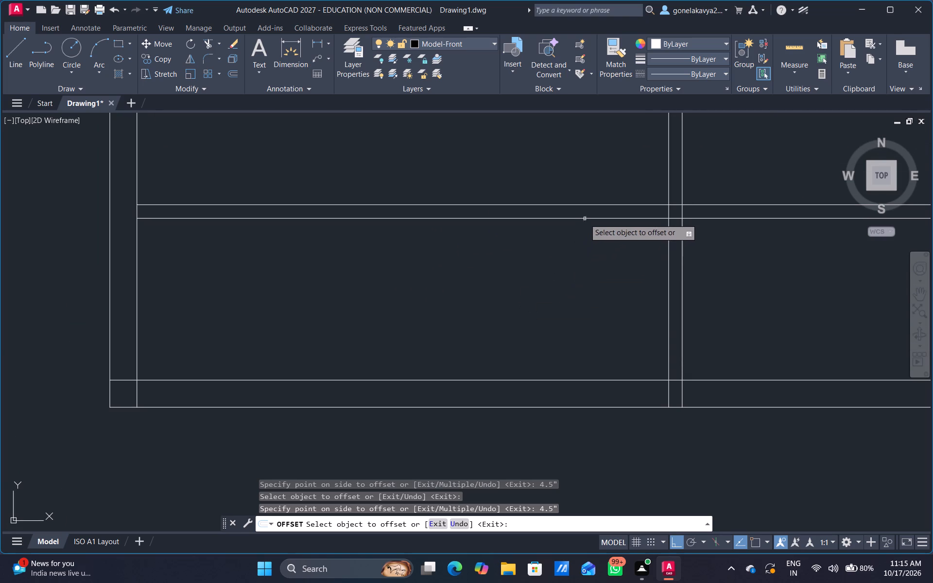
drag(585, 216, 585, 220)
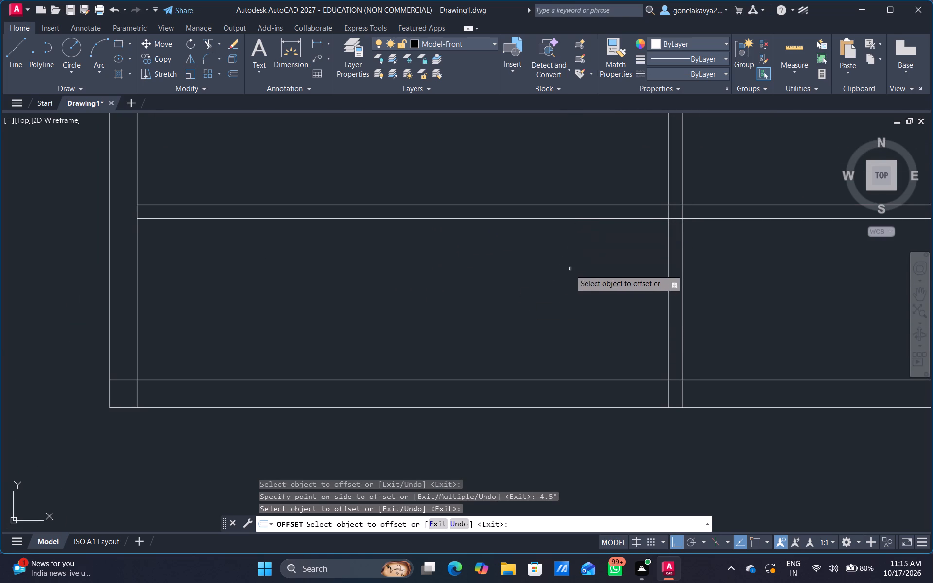
Trim both lines of the lowest horizontal partition between the new vertical partition and the right outer wall.
scroll(569, 272, down, 3)
middle_drag(626, 220, 600, 255)
key(Escape)
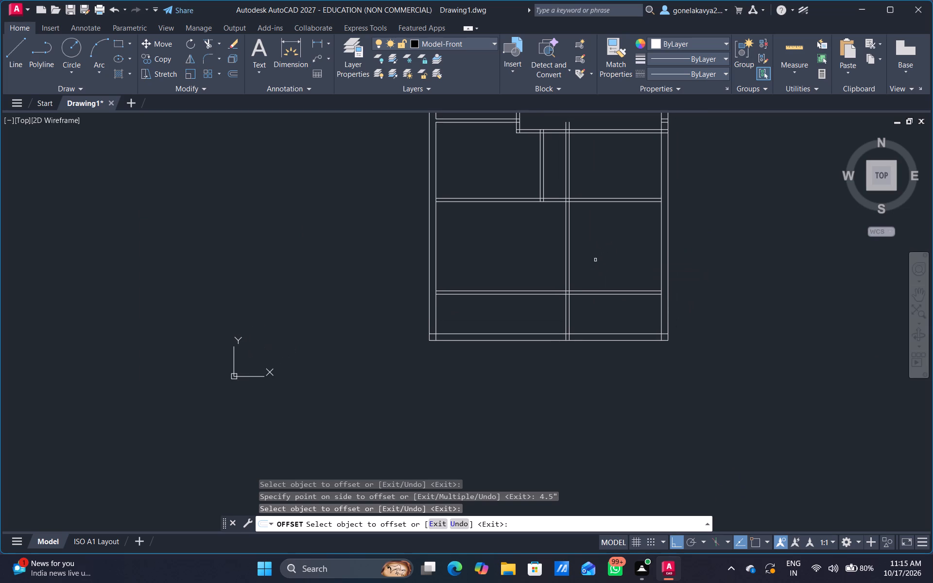
text(TR)
key(space)
drag(605, 255, 605, 303)
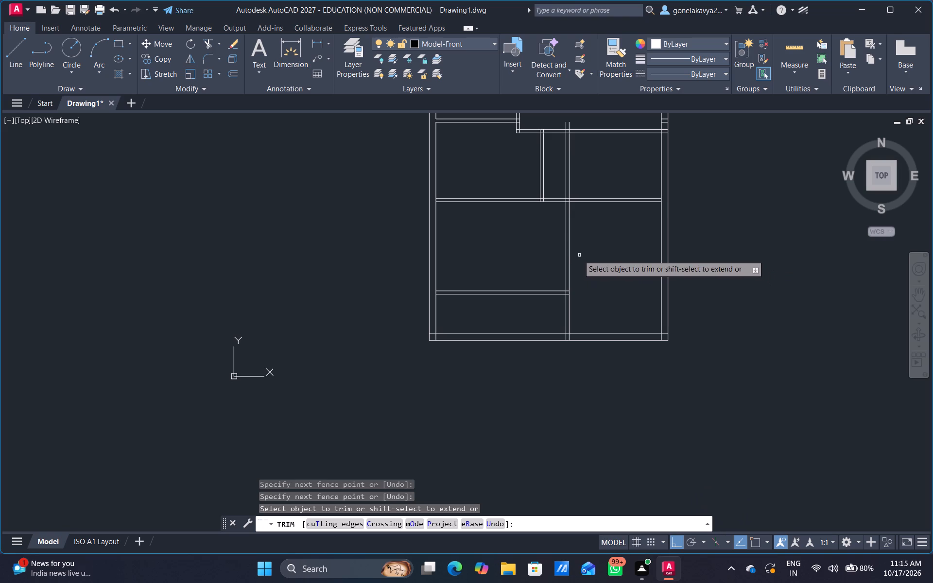
scroll(532, 240, up, 2)
middle_drag(526, 240, 477, 394)
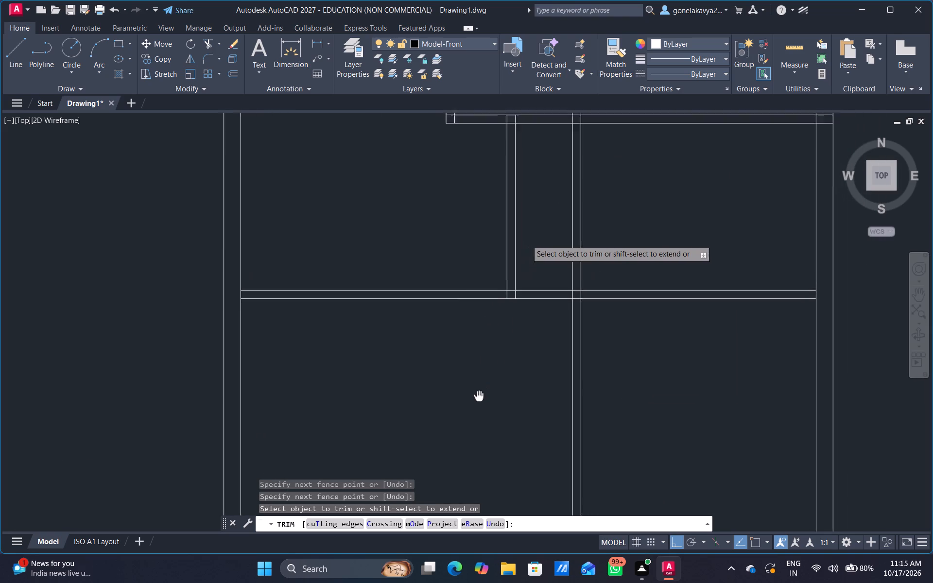
Trim both lines of the middle horizontal partition in the gap between the two vertical partitions.
middle_drag(477, 394, 457, 368)
scroll(481, 350, up, 2)
middle_drag(563, 266, 564, 270)
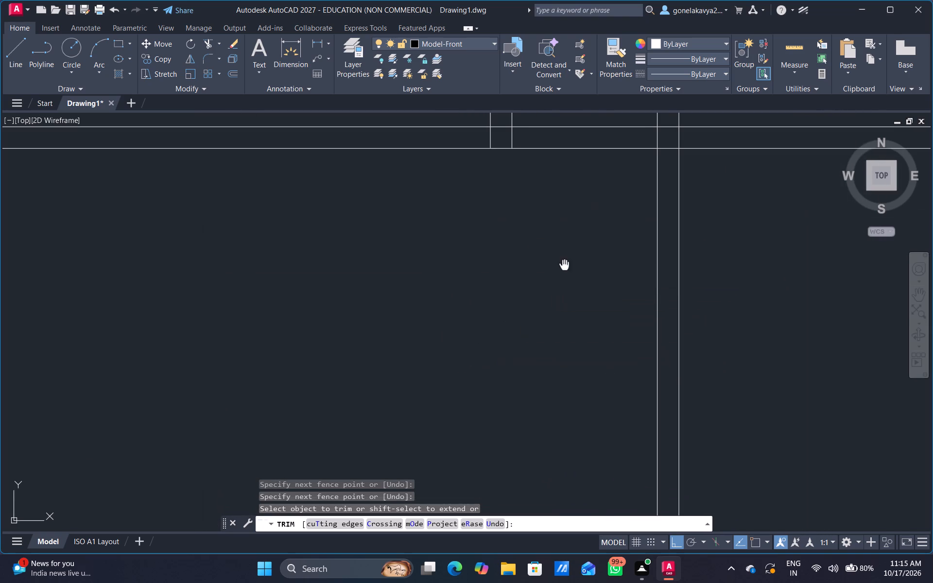
middle_drag(564, 270, 520, 453)
drag(542, 297, 542, 354)
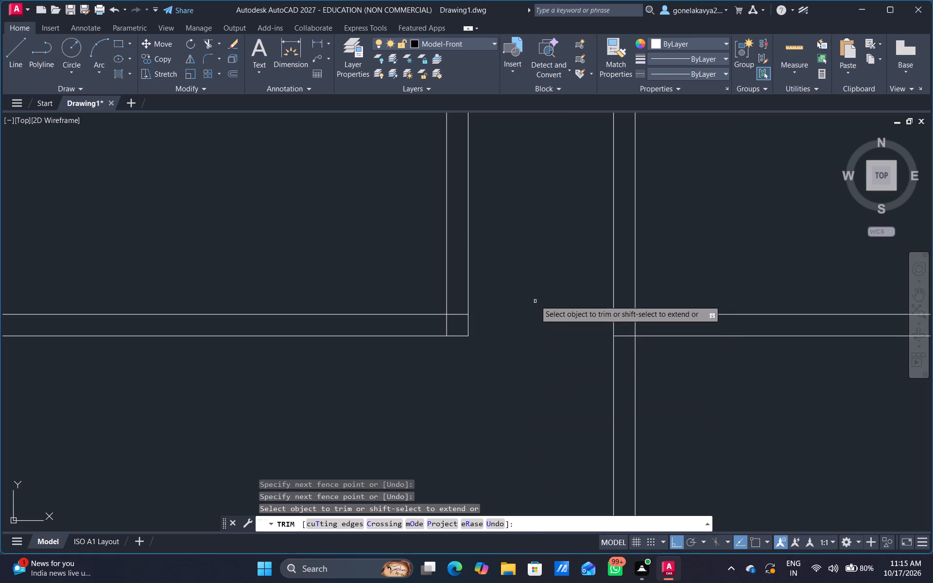
Trim both lines of the long vertical partition above the lower-right room, including the stubs projecting above the upper horizontal partition.
middle_drag(536, 301, 488, 508)
scroll(513, 405, down, 3)
drag(506, 382, 526, 382)
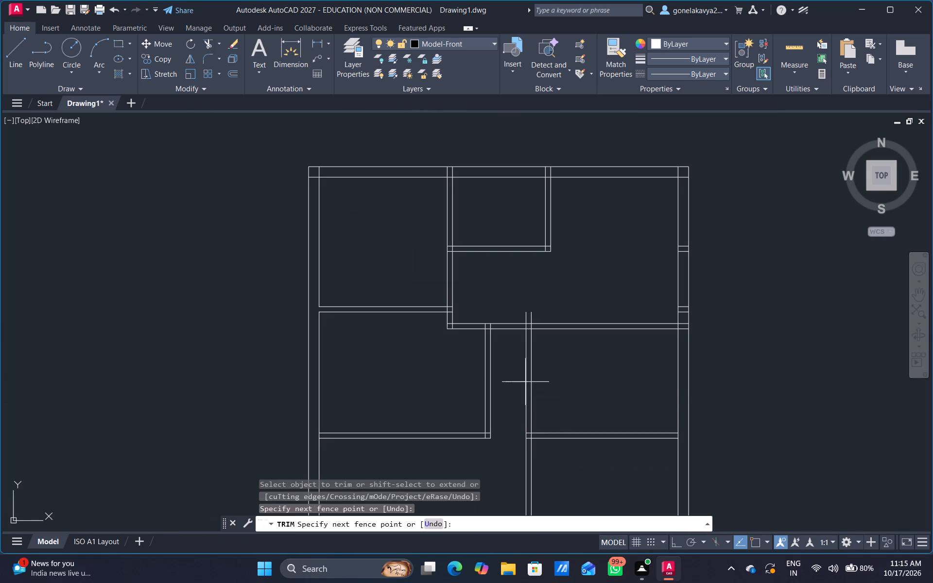
drag(526, 382, 555, 381)
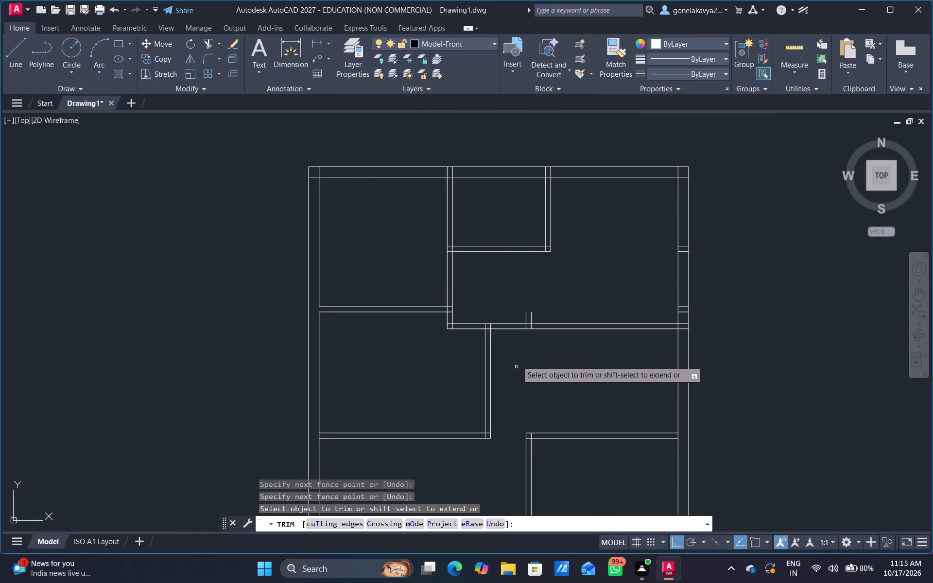
middle_drag(519, 355, 520, 358)
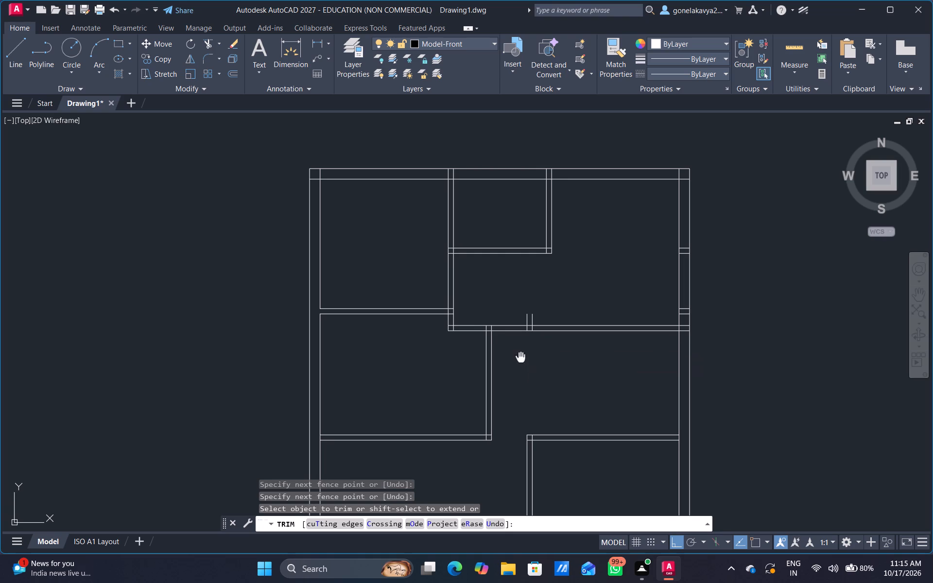
middle_drag(520, 358, 516, 374)
scroll(519, 318, up, 3)
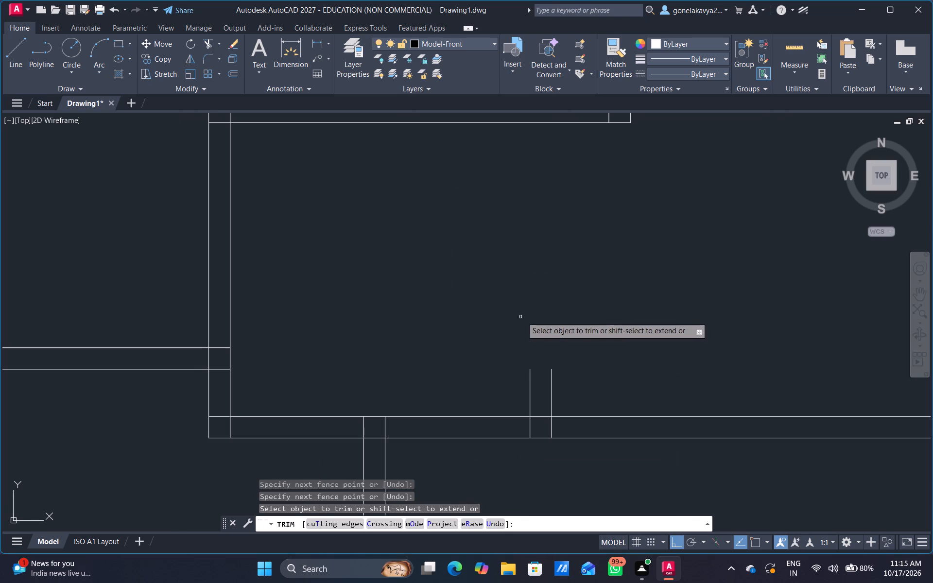
drag(520, 396, 572, 388)
scroll(572, 388, down, 3)
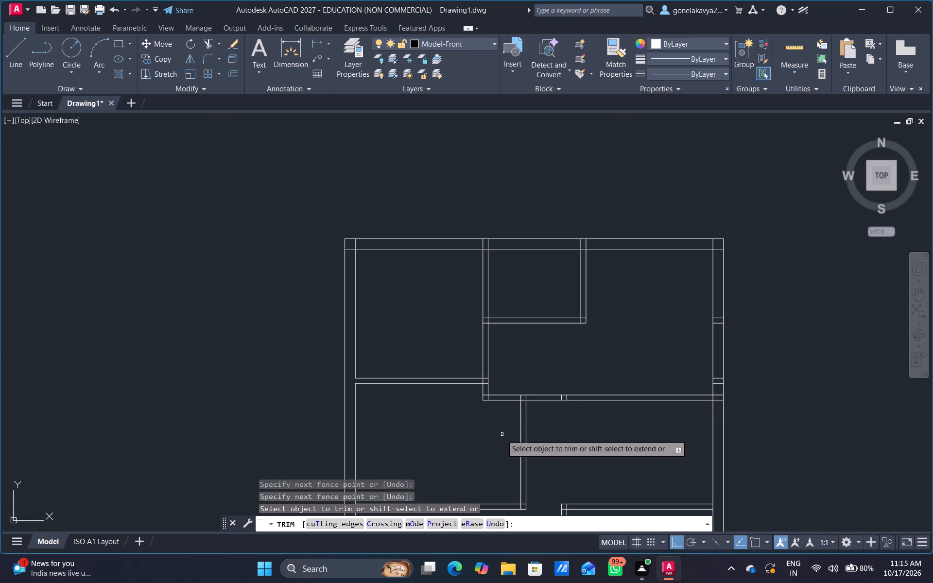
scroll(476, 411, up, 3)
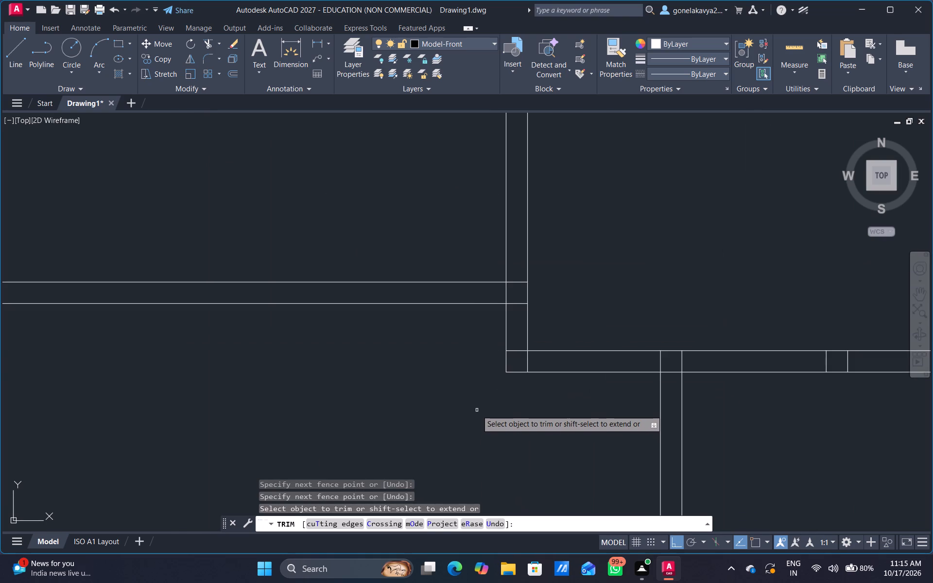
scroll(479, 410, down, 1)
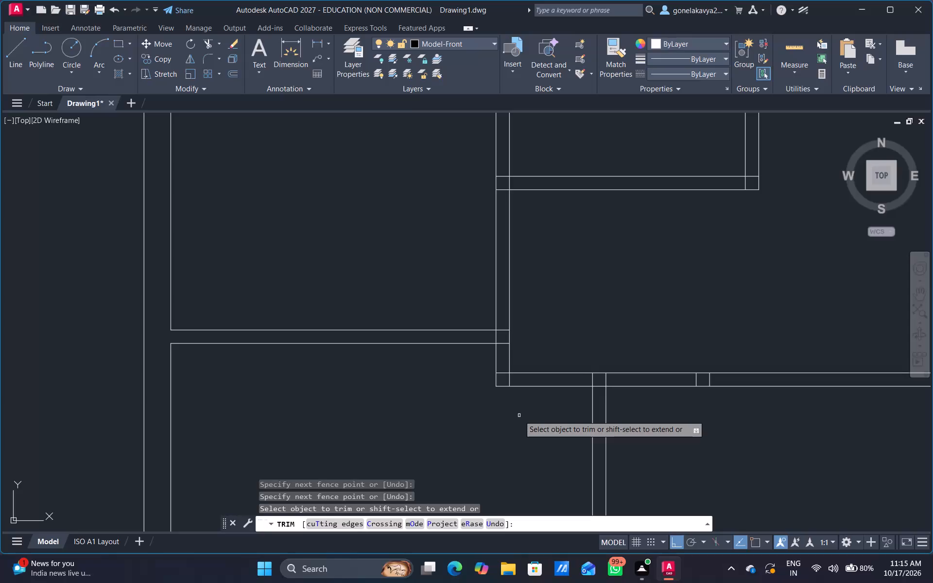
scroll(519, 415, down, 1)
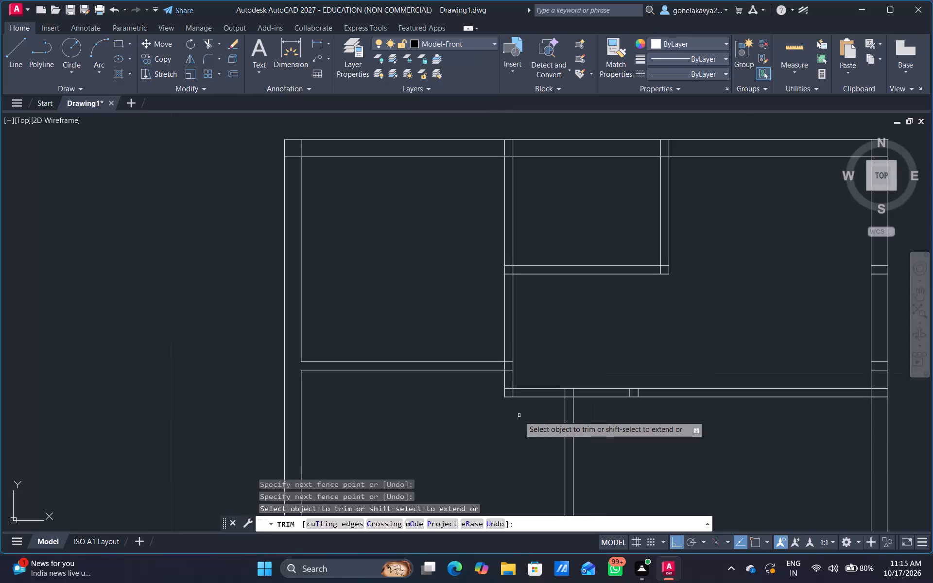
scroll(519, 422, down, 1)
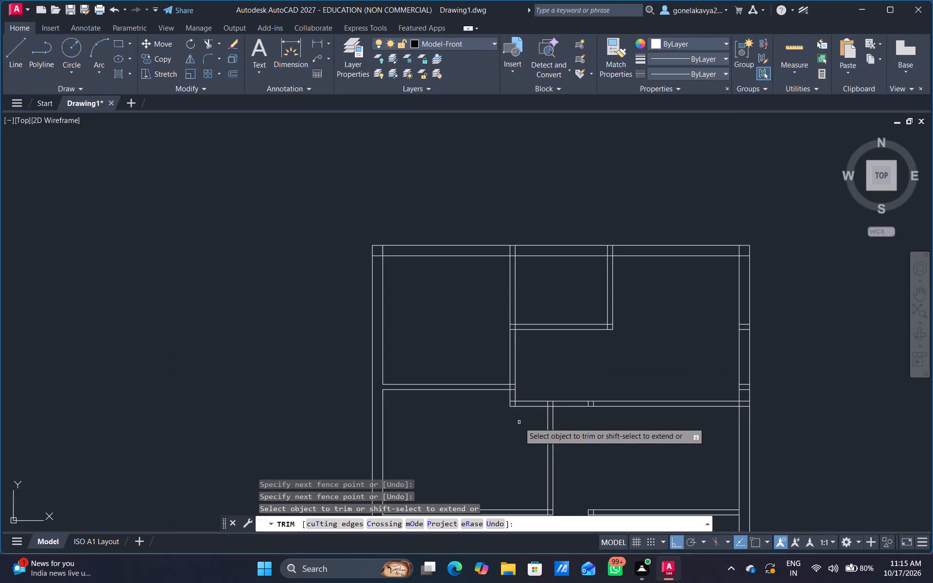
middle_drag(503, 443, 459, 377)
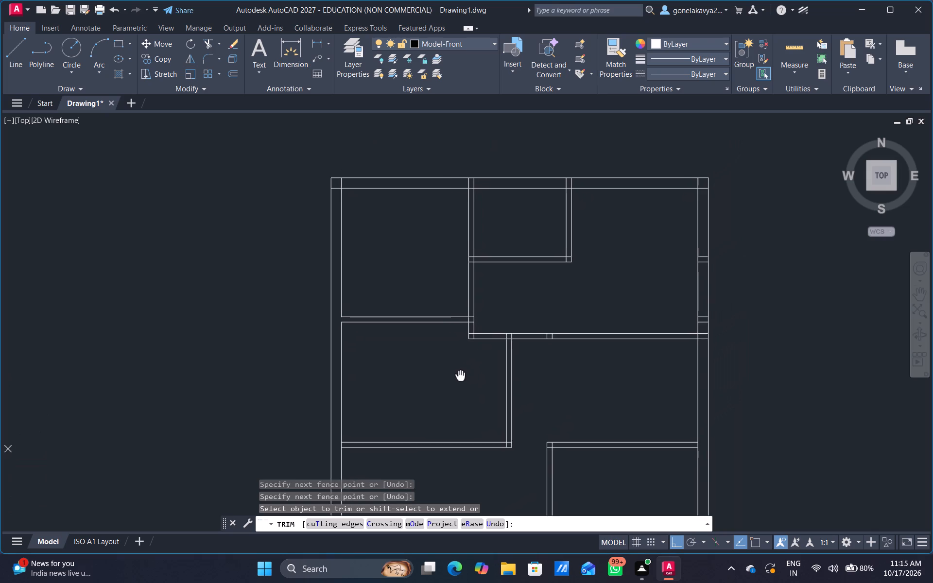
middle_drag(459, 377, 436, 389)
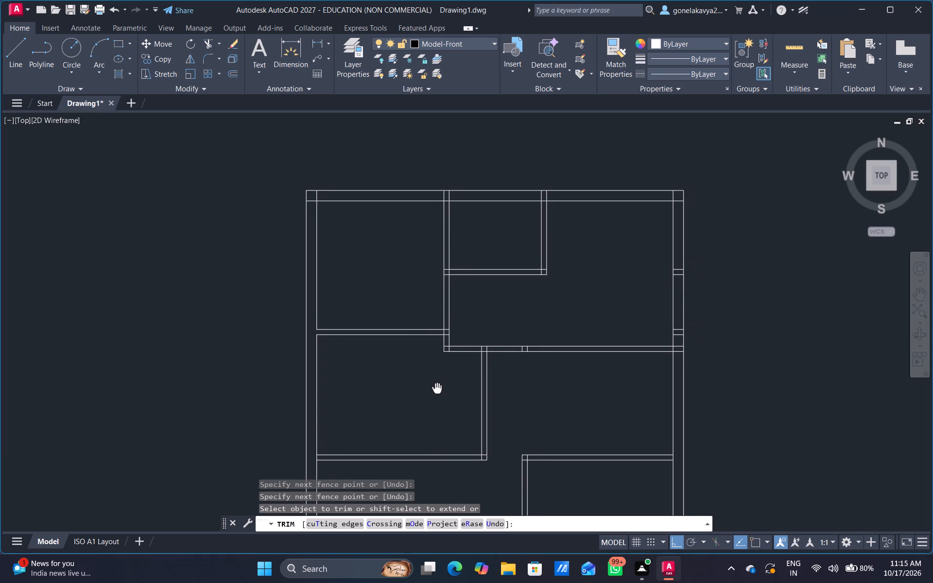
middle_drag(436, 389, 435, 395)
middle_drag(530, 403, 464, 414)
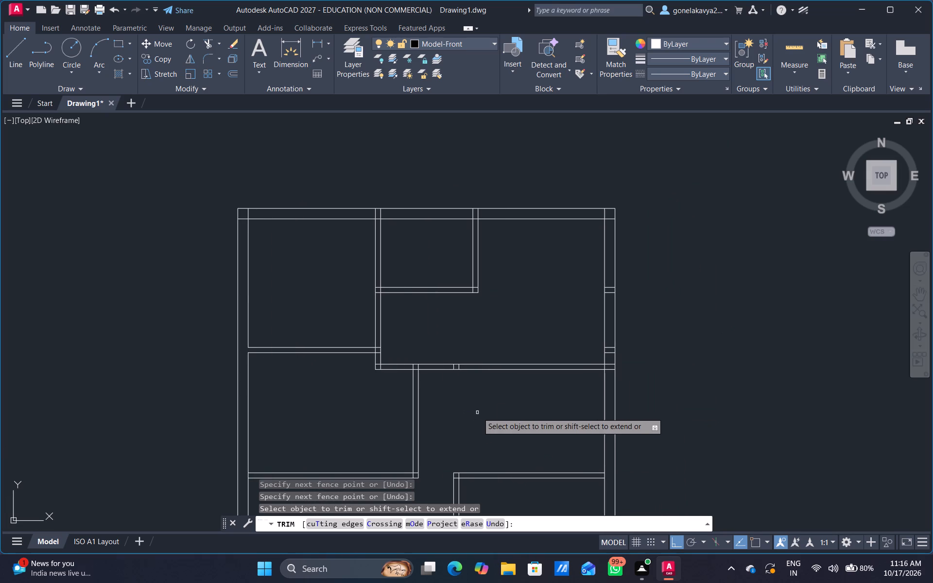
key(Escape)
Extend both lines of the short vertical partition from the top wall down to the upper line of the lower-right room's horizontal partition.
text(EX)
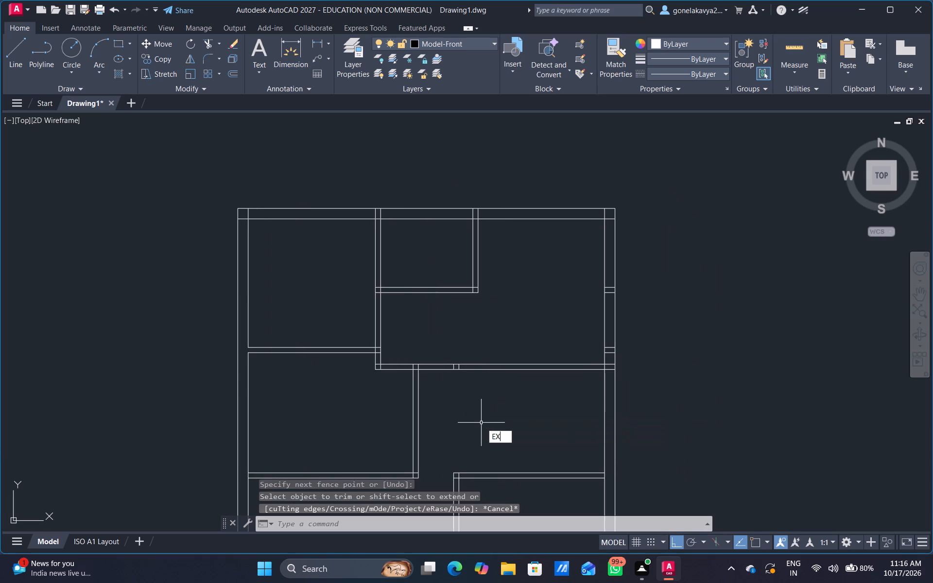
key(space)
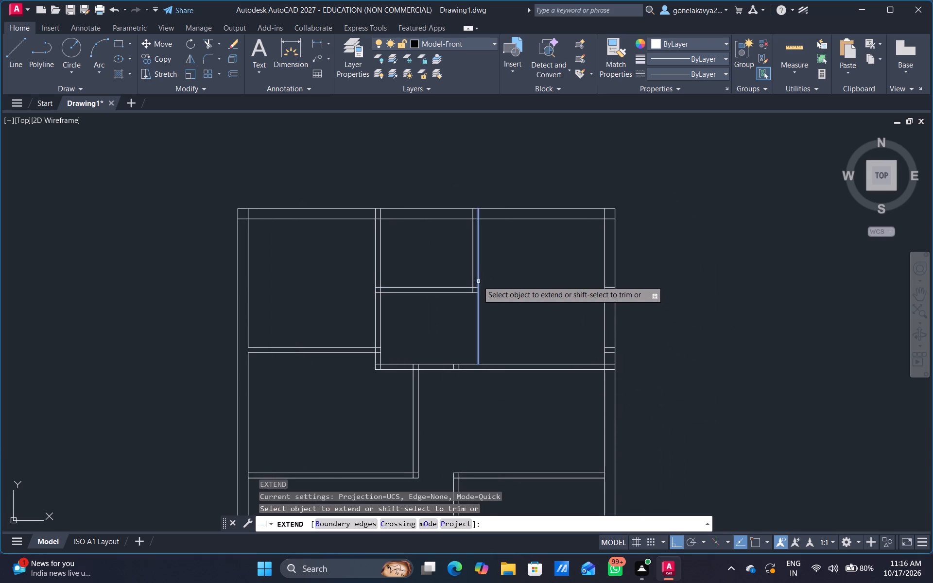
click(477, 280)
click(479, 325)
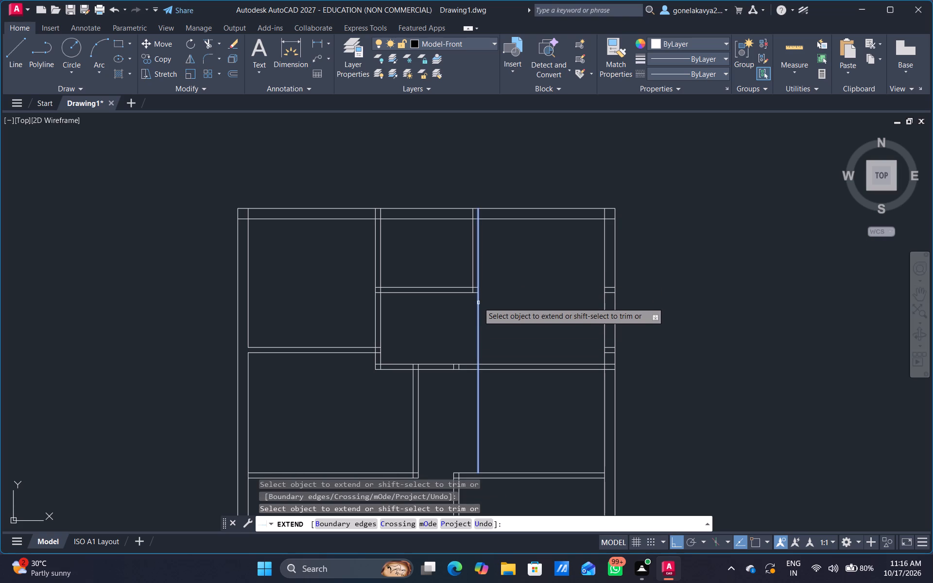
click(478, 300)
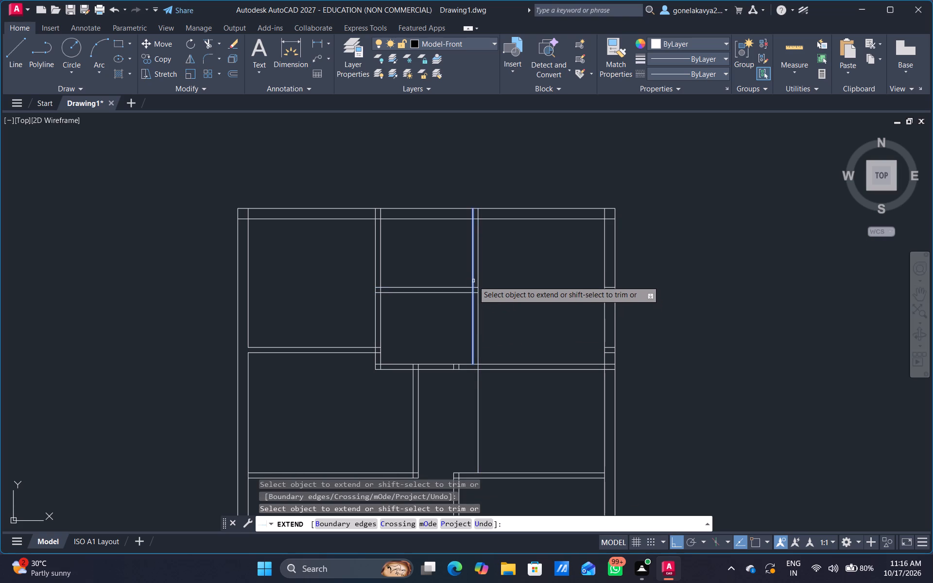
click(473, 281)
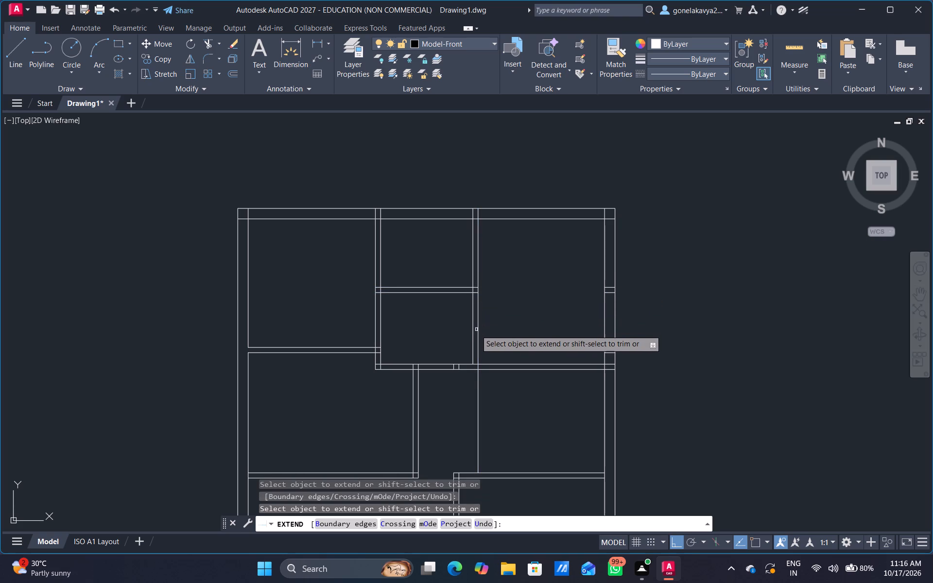
click(472, 337)
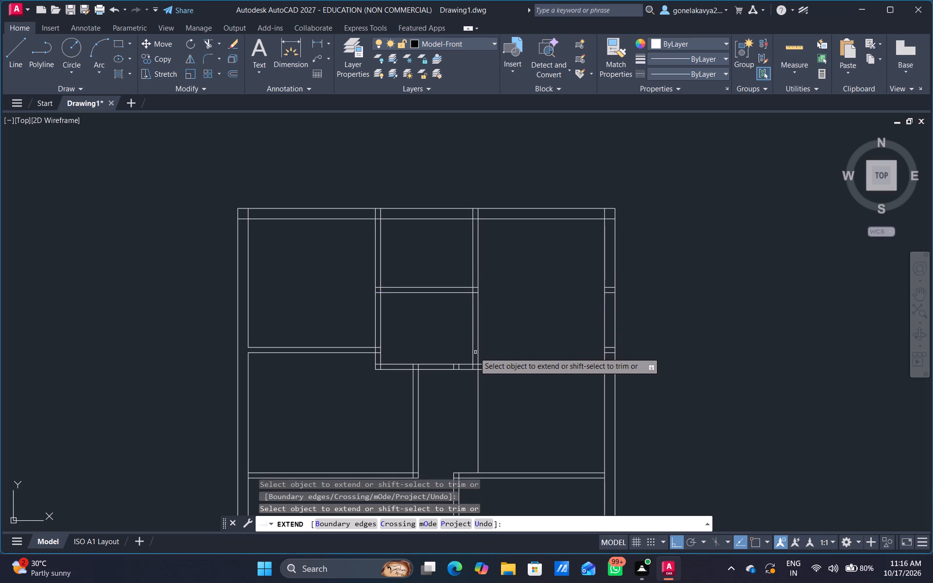
click(473, 352)
middle_drag(459, 404, 435, 316)
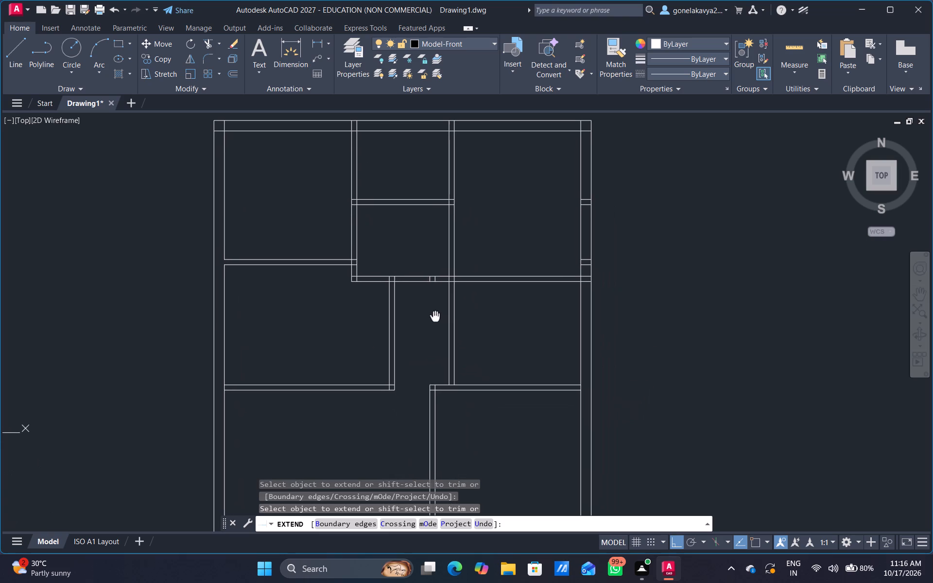
middle_drag(435, 316, 433, 314)
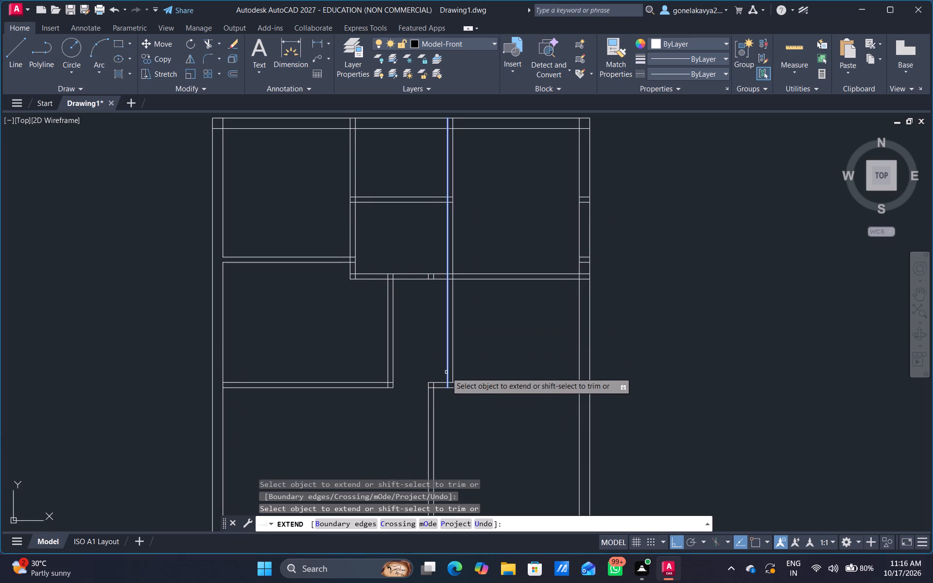
key(Escape)
Offset the inner line of the right outer wall 6.6' toward the inside of the plan.
key(o)
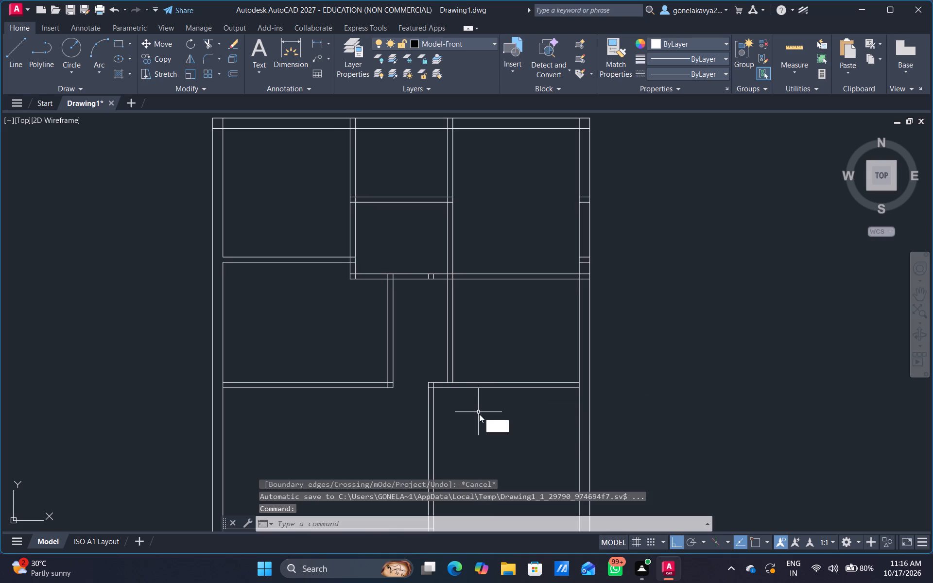
key(Return)
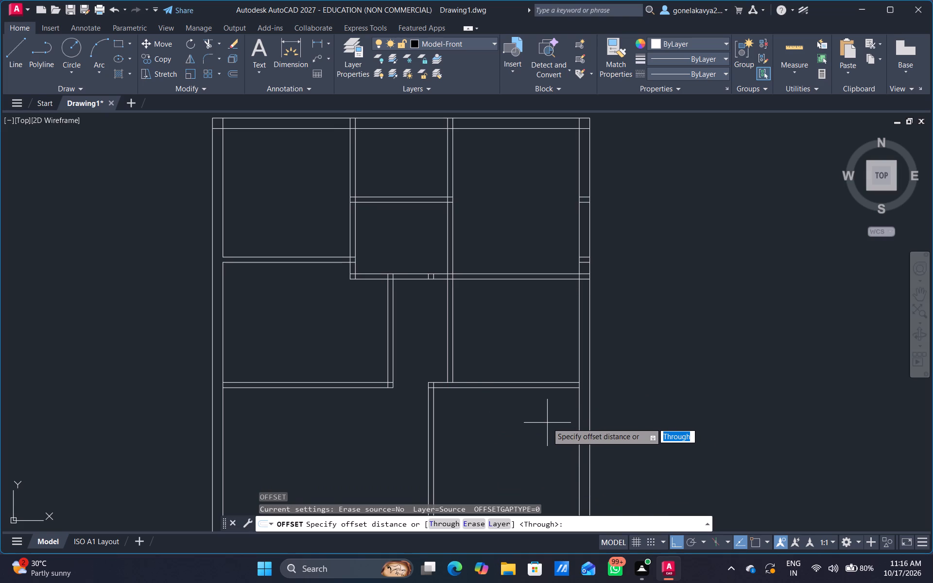
text(6.6')
key(Return)
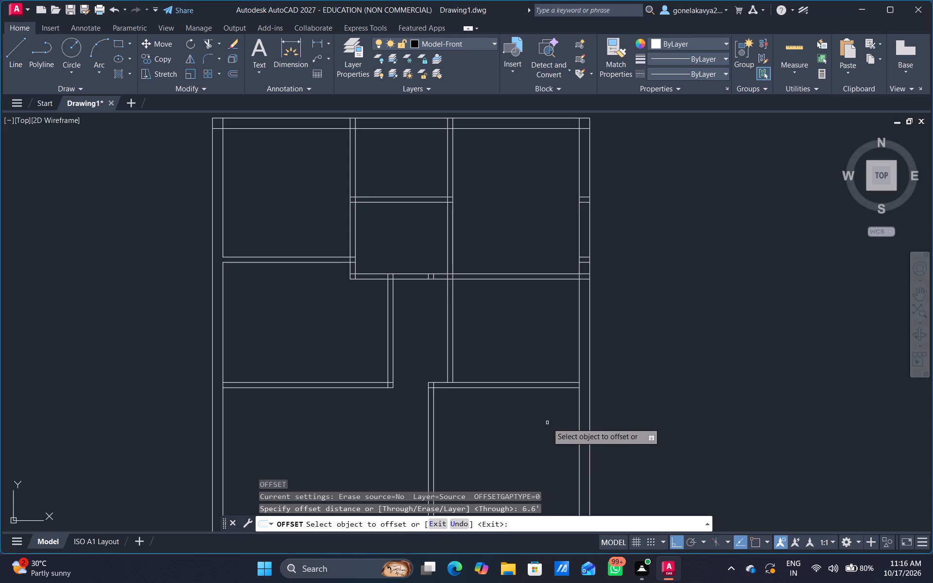
scroll(488, 482, down, 1)
middle_drag(492, 474, 503, 264)
scroll(503, 264, up, 1)
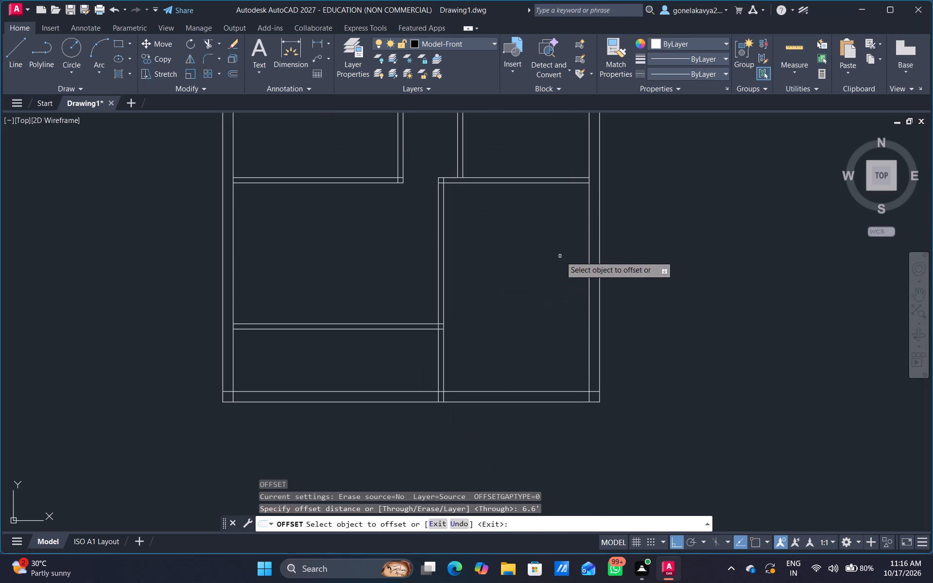
click(589, 254)
click(531, 277)
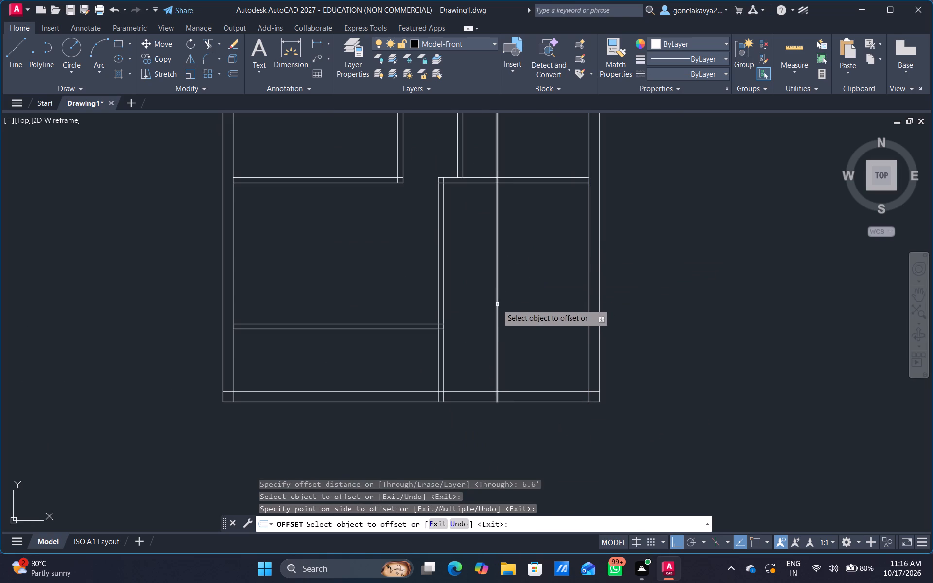
Offset the new vertical line 4.5" to the left to form a vertical partition.
click(497, 307)
text(4.5")
key(Return)
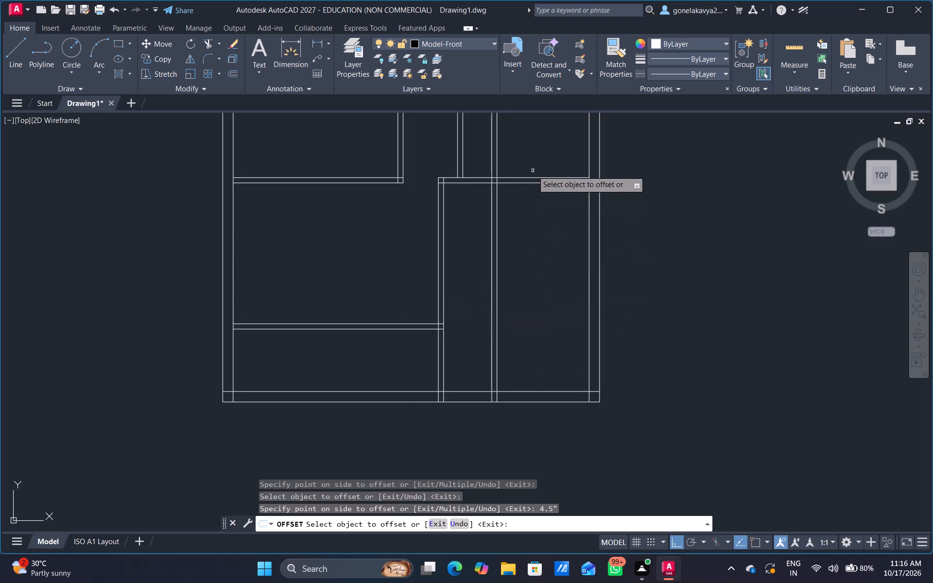
Offset the lower line of the lower-right room's top partition 3.9' downward.
click(541, 184)
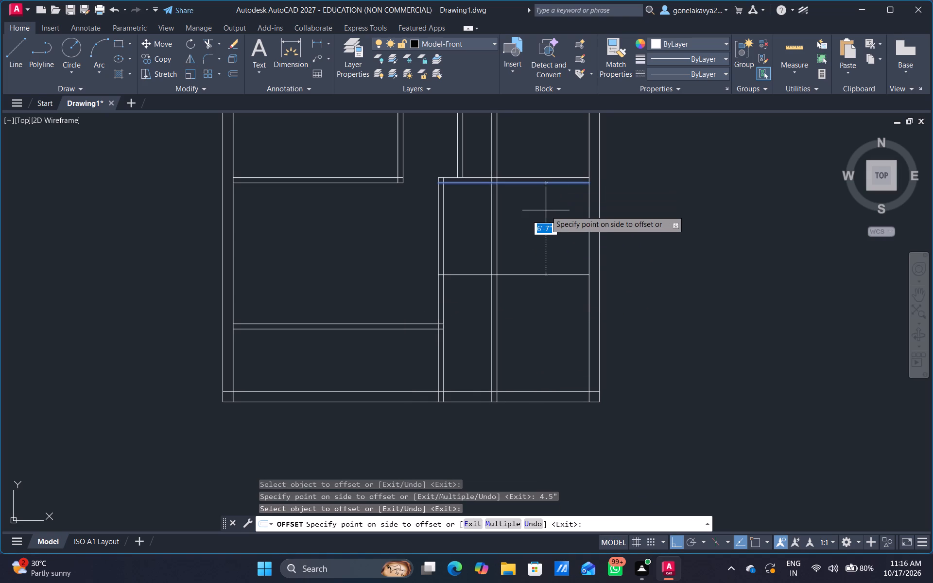
key(9)
key(BackSpace)
text(3.9')
key(Return)
click(556, 235)
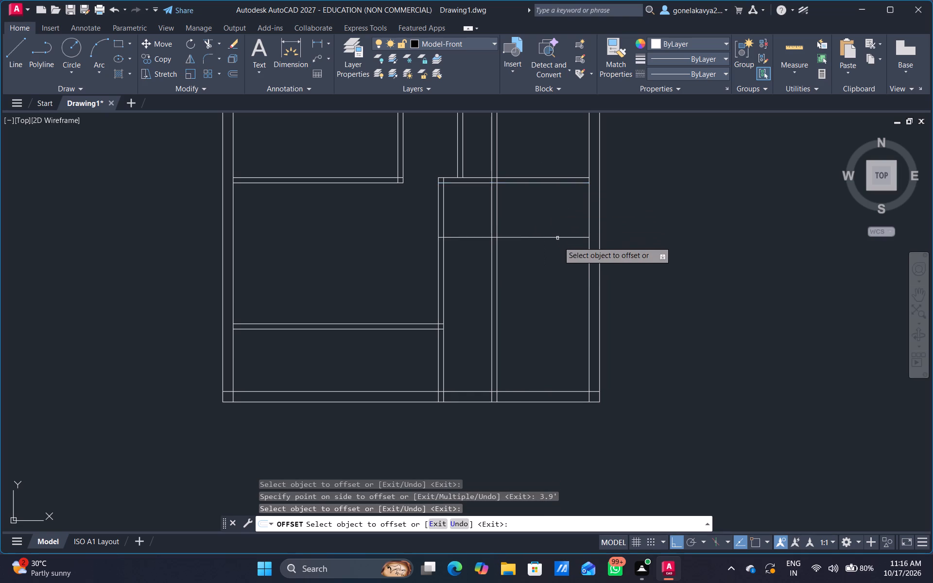
Offset the new horizontal line 4.5" downward to form a horizontal partition in the lower-right room.
click(560, 237)
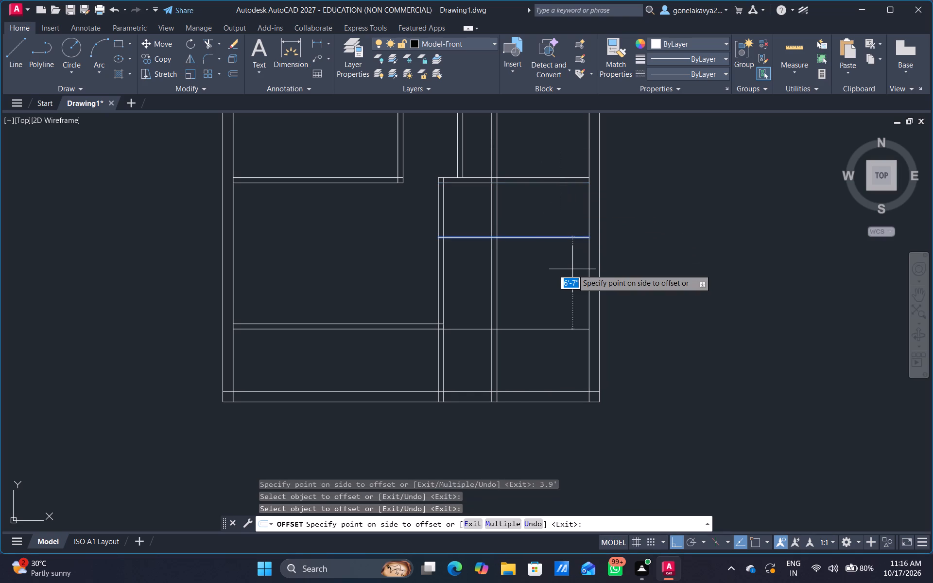
text(4.5")
key(Return)
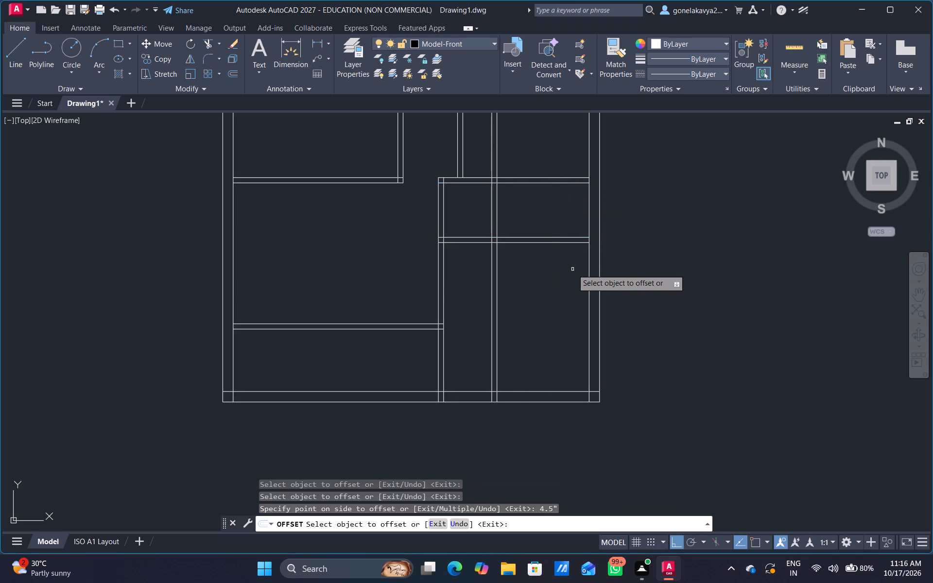
Trim the new vertical partition below the new horizontal partition, and the horizontal partition left of the vertical one.
key(Escape)
text(TR)
key(space)
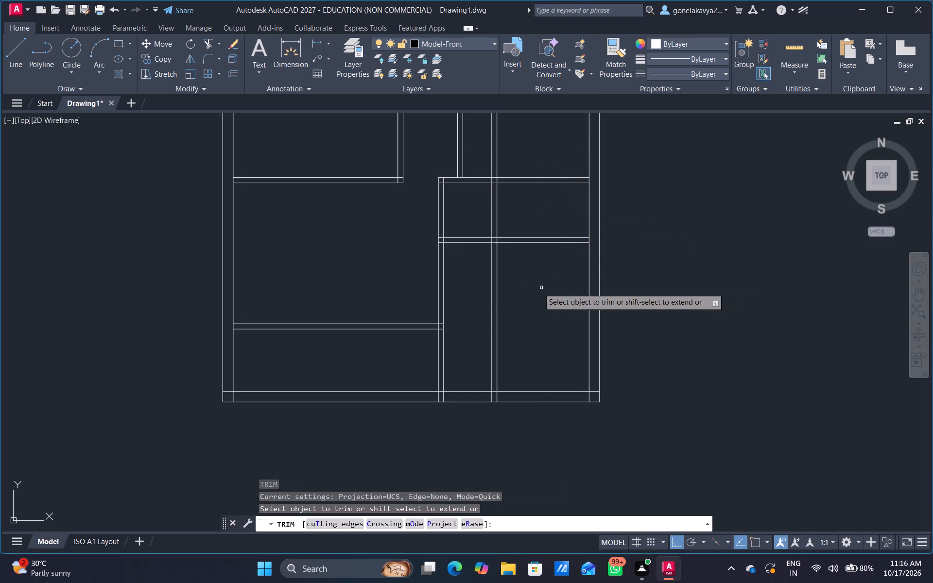
drag(501, 296, 473, 342)
drag(477, 271, 477, 215)
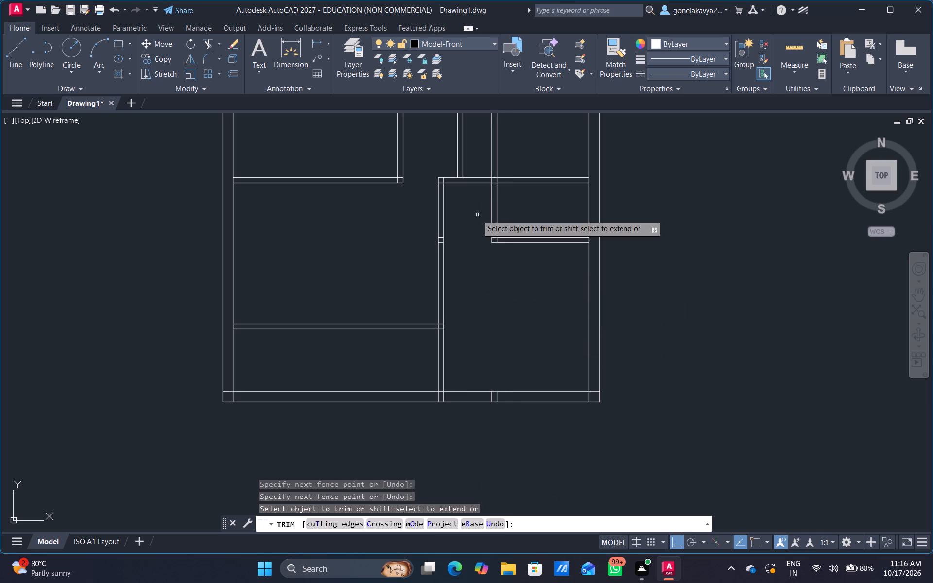
Trim both lines of the lower-right area's top horizontal partition between the central vertical partition and the small room's left partition.
middle_drag(477, 215, 453, 312)
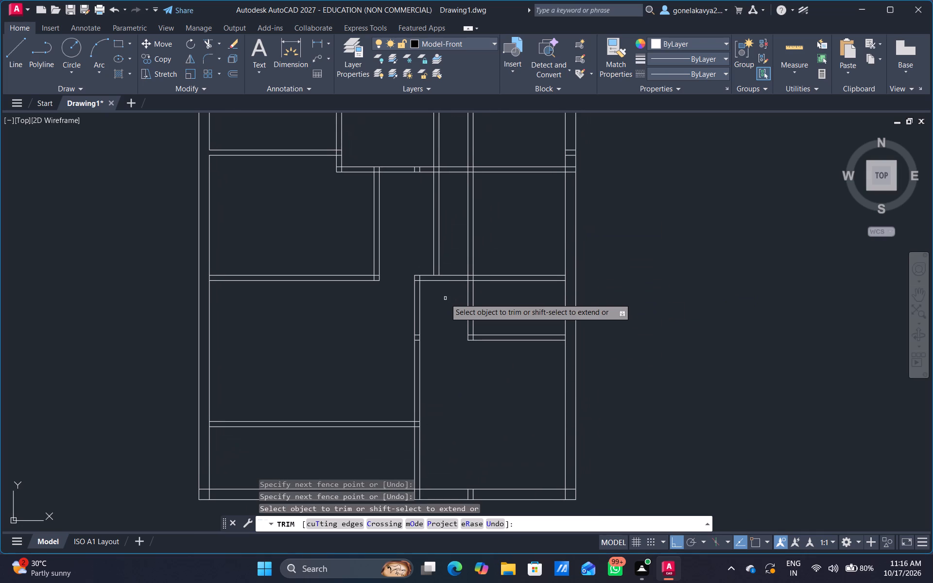
scroll(445, 280, up, 1)
middle_drag(445, 282, 439, 327)
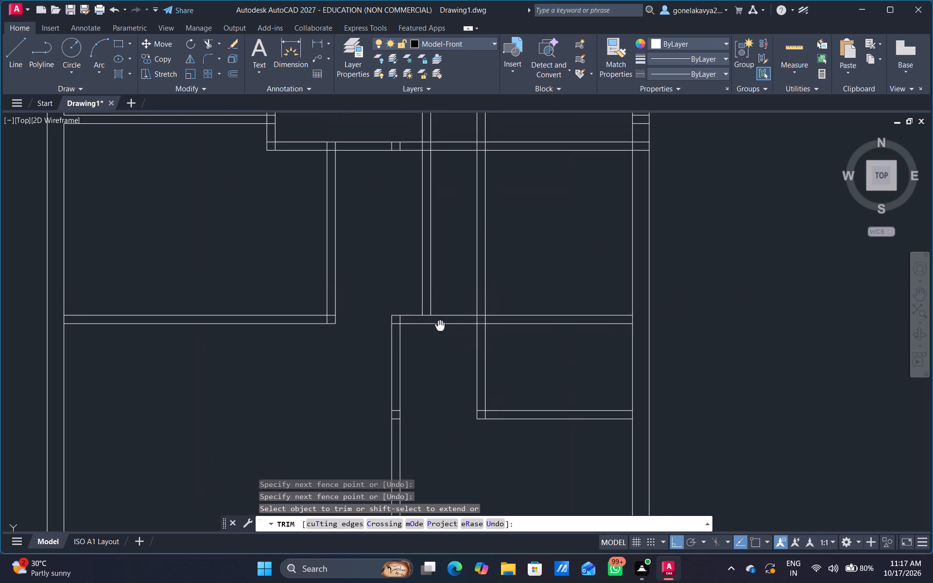
middle_drag(439, 327, 439, 328)
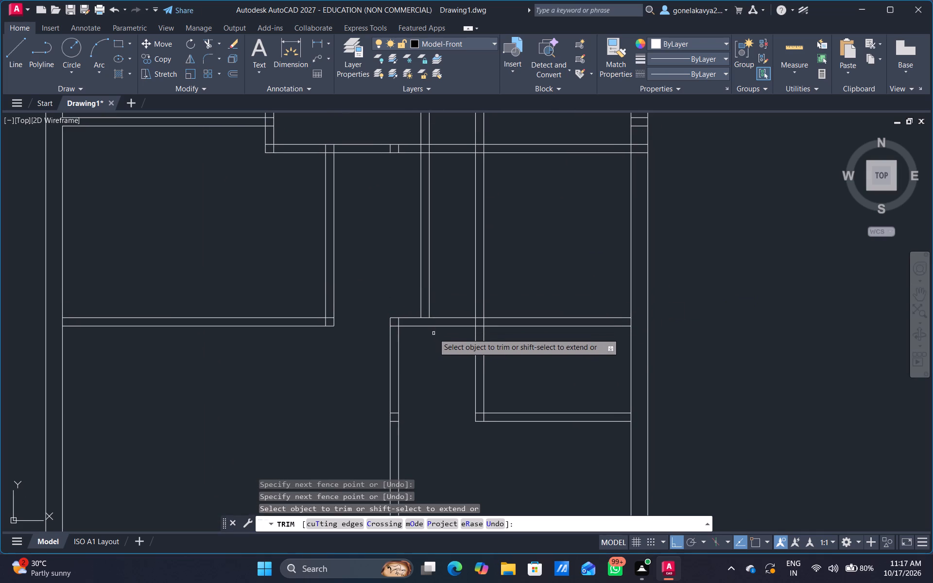
drag(457, 298, 457, 317)
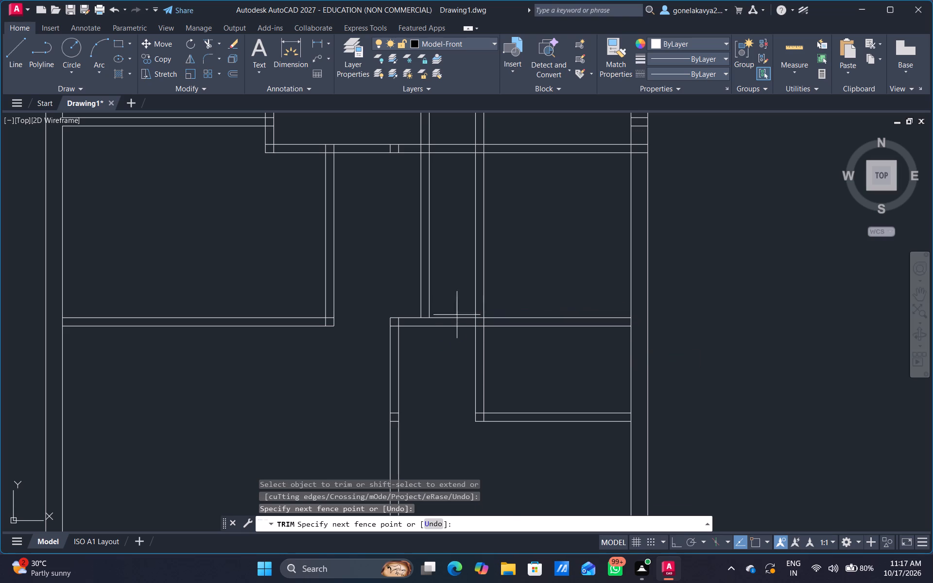
drag(457, 317, 449, 349)
drag(415, 329, 408, 299)
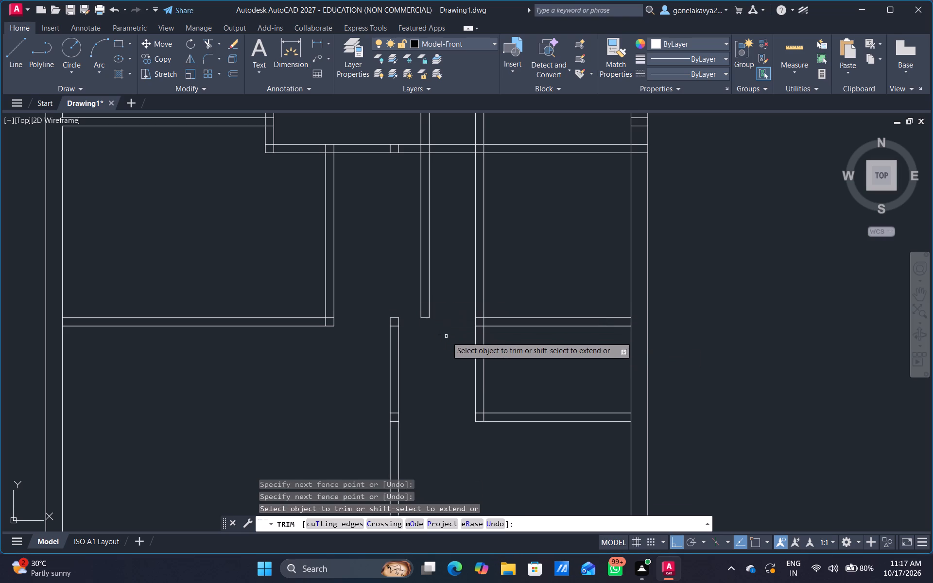
Trim the rightmost vertical partition's lines through the upper-right room and the space below it, including the stub inside the horizontal partition.
middle_drag(449, 340, 406, 427)
drag(424, 368, 467, 339)
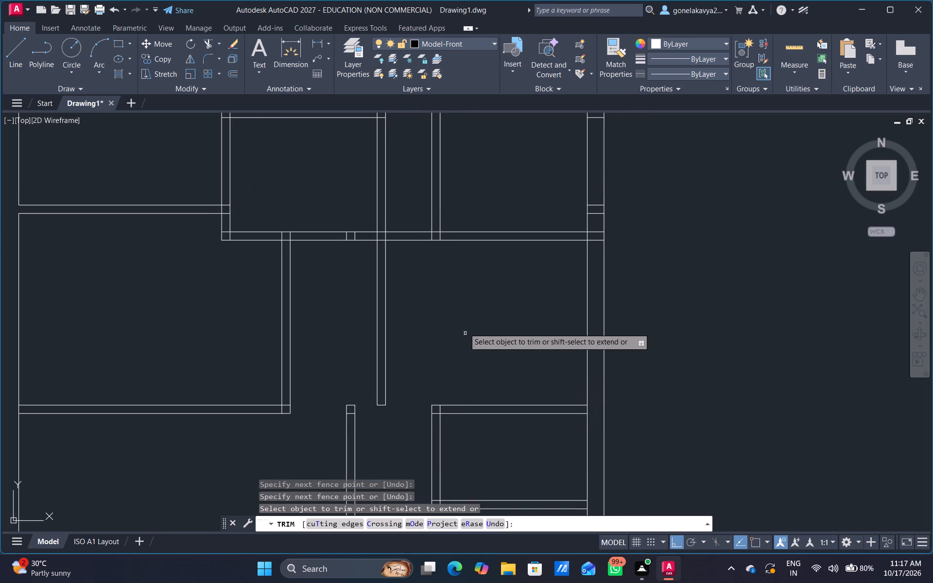
middle_drag(468, 296, 436, 463)
drag(384, 371, 466, 344)
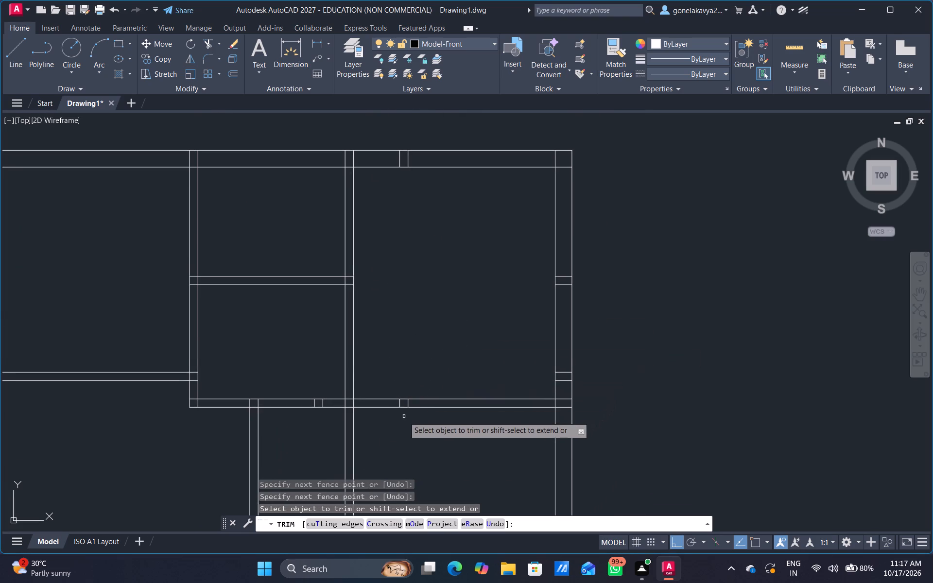
scroll(405, 416, up, 3)
drag(366, 367, 432, 360)
scroll(409, 389, down, 5)
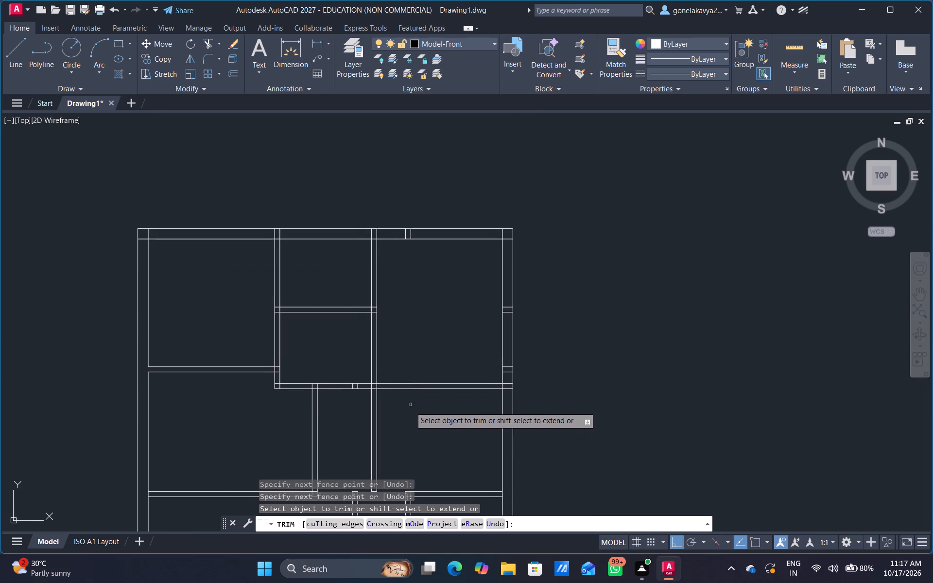
Trim the middle vertical partition below the small top-middle room, above and below the long horizontal partition, and its leftover end line.
middle_drag(430, 421, 422, 328)
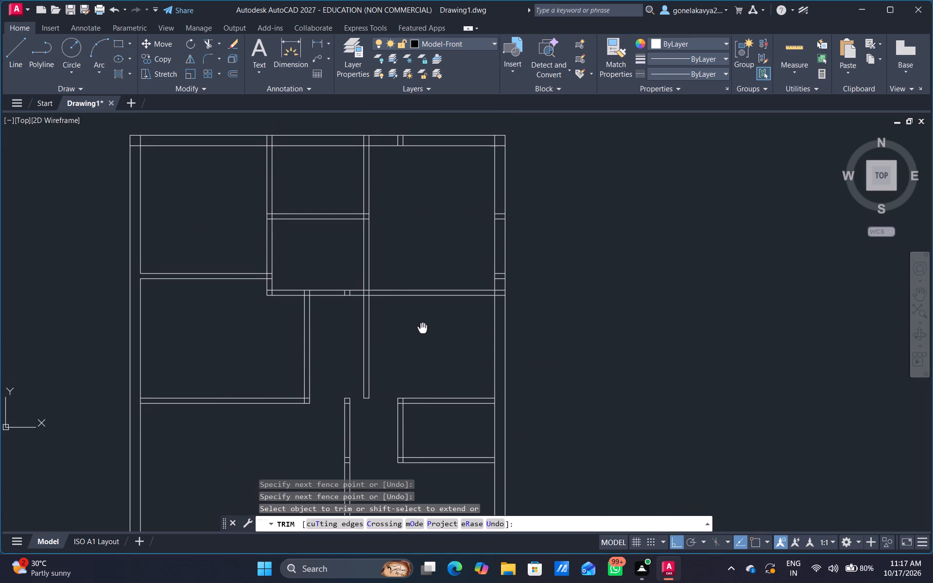
middle_drag(422, 328, 418, 320)
drag(347, 327, 394, 324)
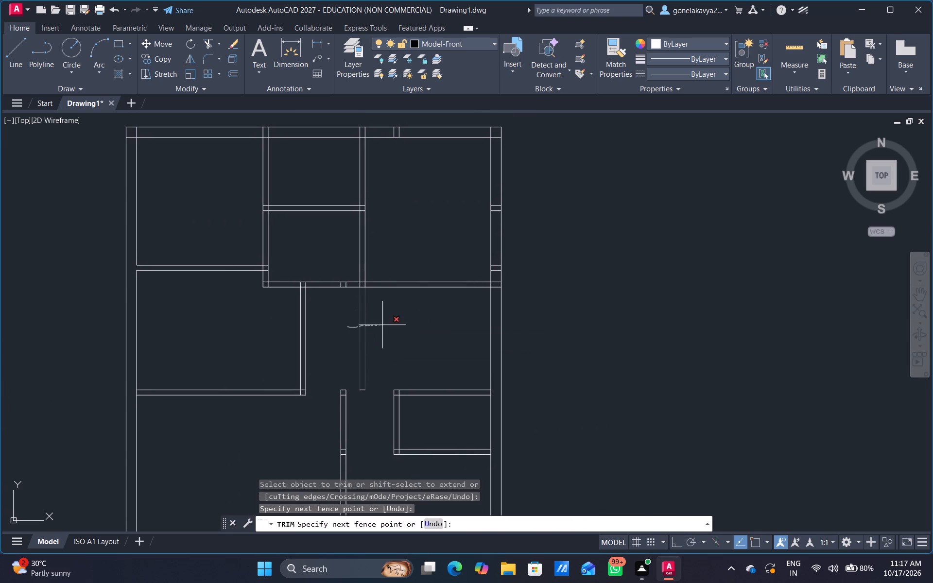
drag(394, 324, 395, 324)
drag(364, 376, 368, 410)
drag(368, 410, 362, 390)
drag(362, 390, 366, 383)
middle_drag(372, 338, 368, 409)
scroll(327, 319, up, 1)
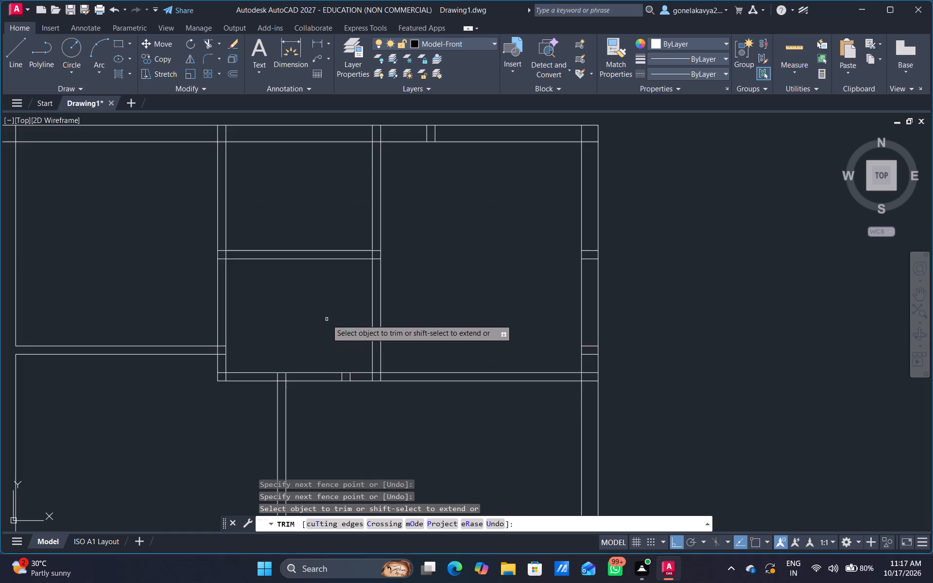
scroll(328, 319, up, 1)
drag(351, 316, 424, 304)
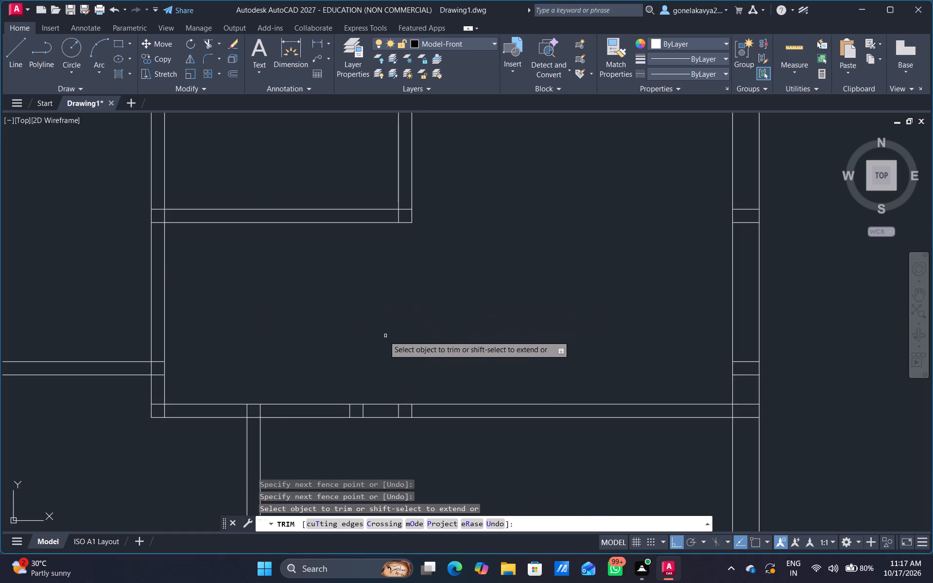
Open the long horizontal partition by trimming it between the left-middle room's vertical partition and the former middle partition, including the stub lines.
middle_drag(388, 340, 402, 275)
scroll(345, 317, down, 1)
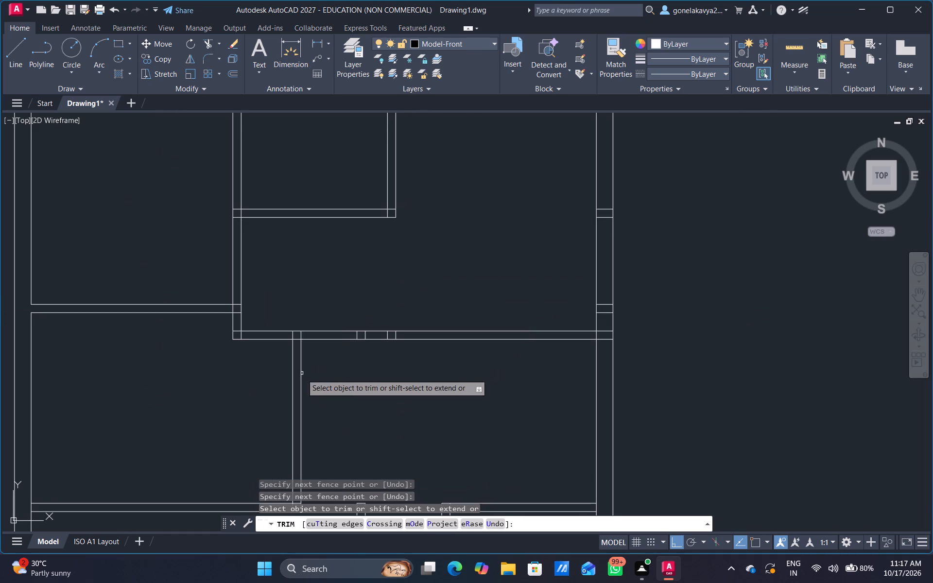
drag(358, 304, 373, 365)
drag(354, 363, 379, 318)
drag(378, 318, 356, 355)
drag(353, 351, 362, 321)
drag(362, 325, 359, 351)
click(365, 337)
Trim the left-middle room's right vertical partition and the horizontal stub at its upper end, leaving a clean partition end.
scroll(310, 359, down, 1)
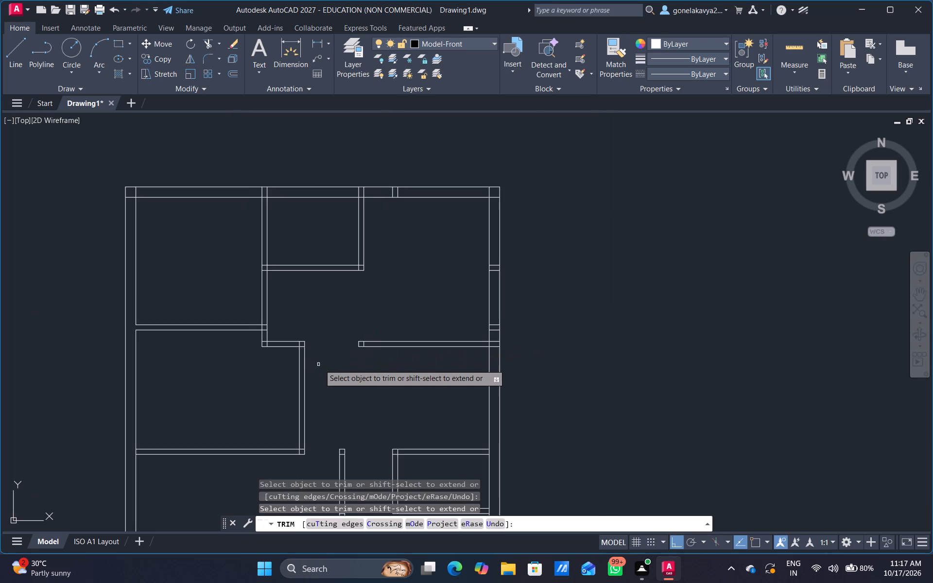
middle_drag(324, 368, 394, 285)
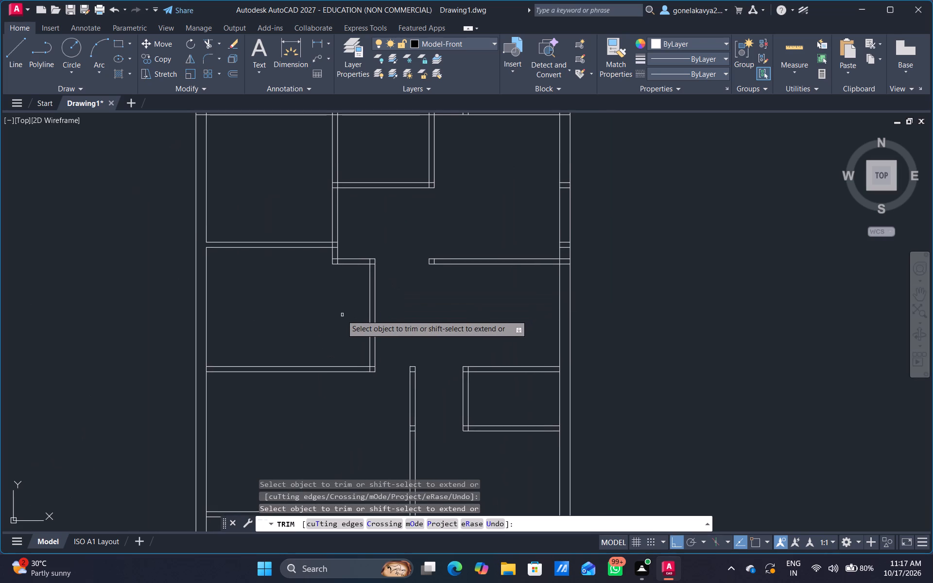
drag(314, 330, 412, 324)
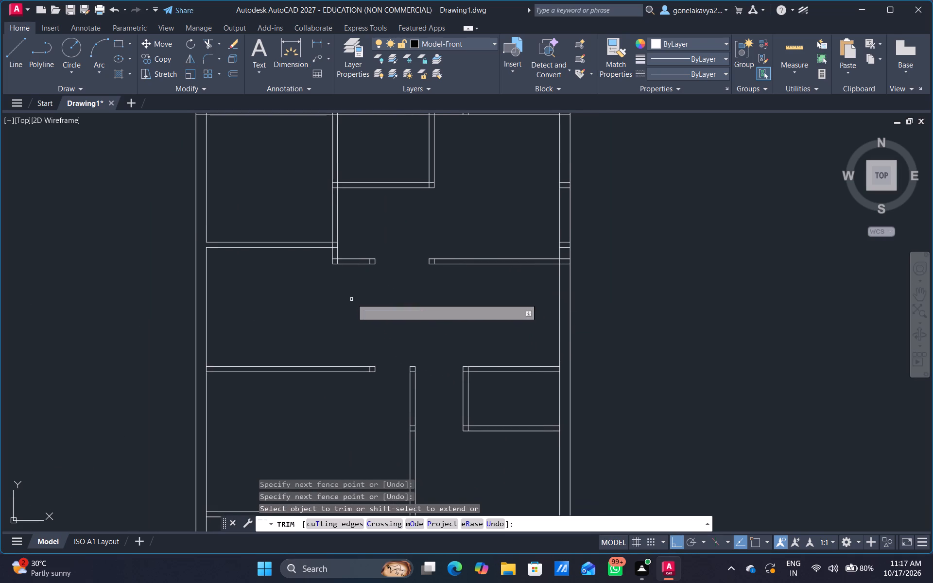
scroll(337, 265, up, 3)
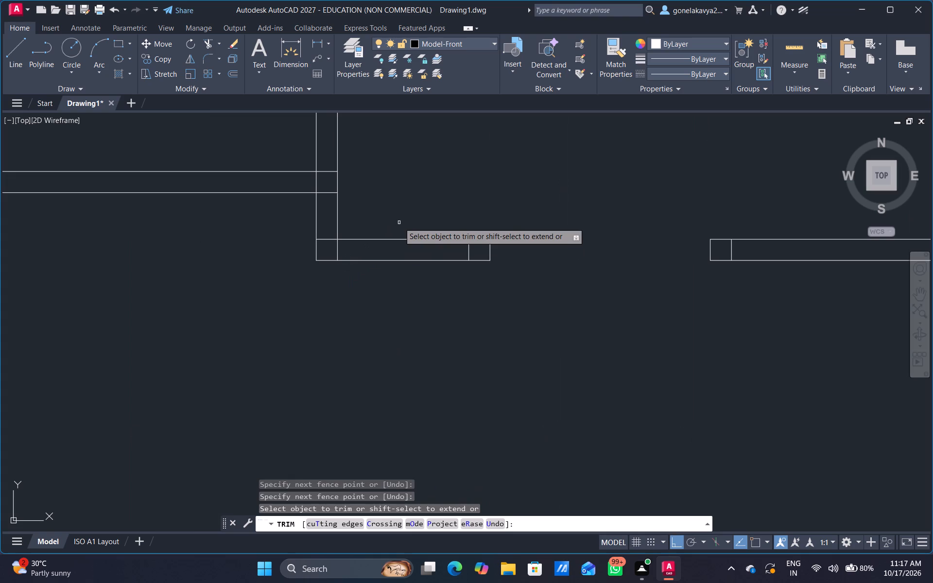
drag(399, 223, 408, 293)
drag(442, 247, 503, 249)
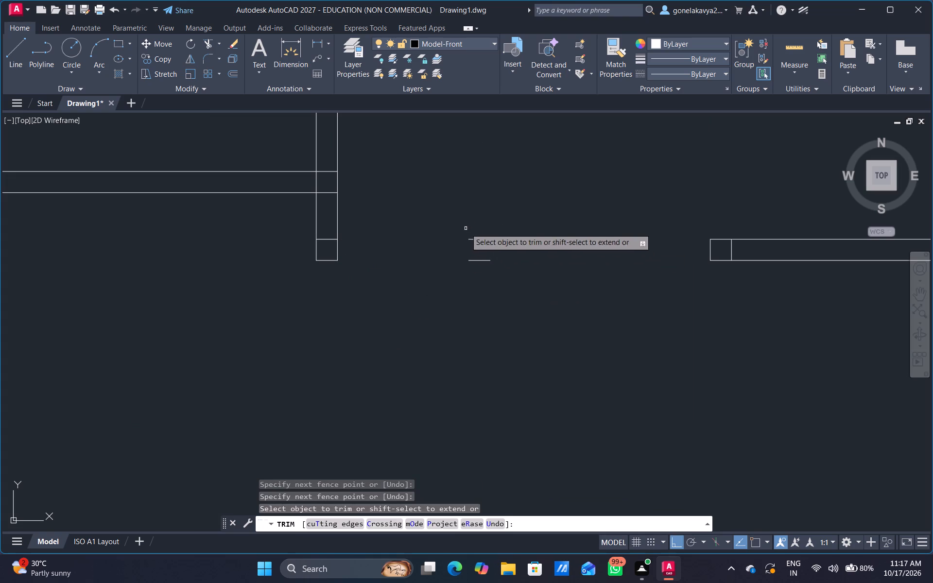
drag(475, 223, 475, 277)
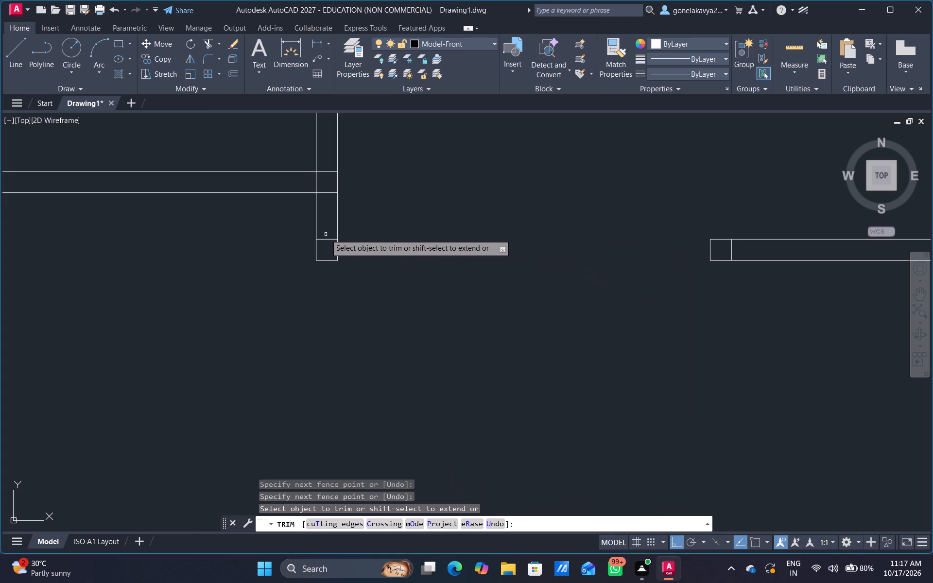
drag(326, 234, 328, 244)
Leave Trim and examine the trimmed partition layout from the upper rooms down to the bottom outer wall.
middle_drag(397, 207, 489, 268)
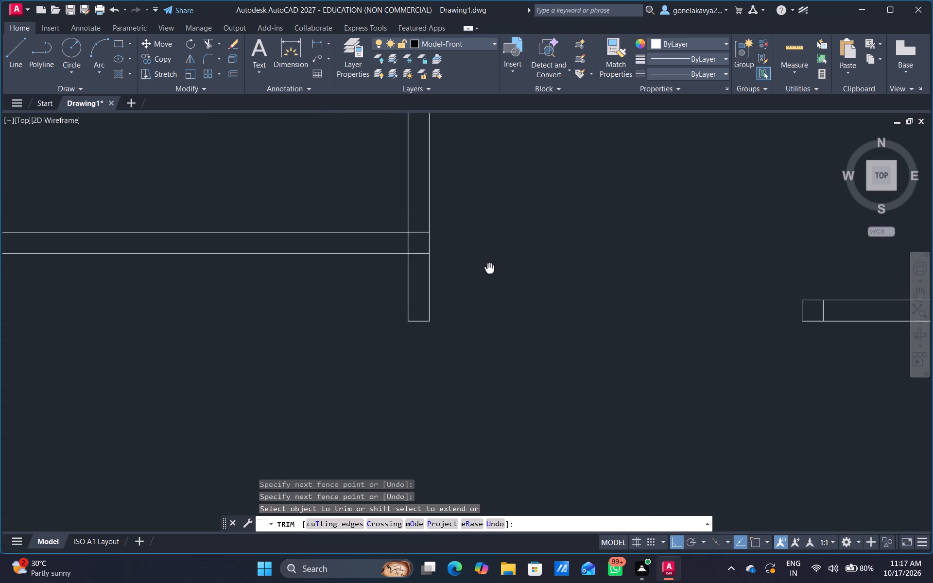
middle_drag(489, 268, 491, 281)
scroll(288, 297, down, 3)
middle_drag(287, 299, 284, 231)
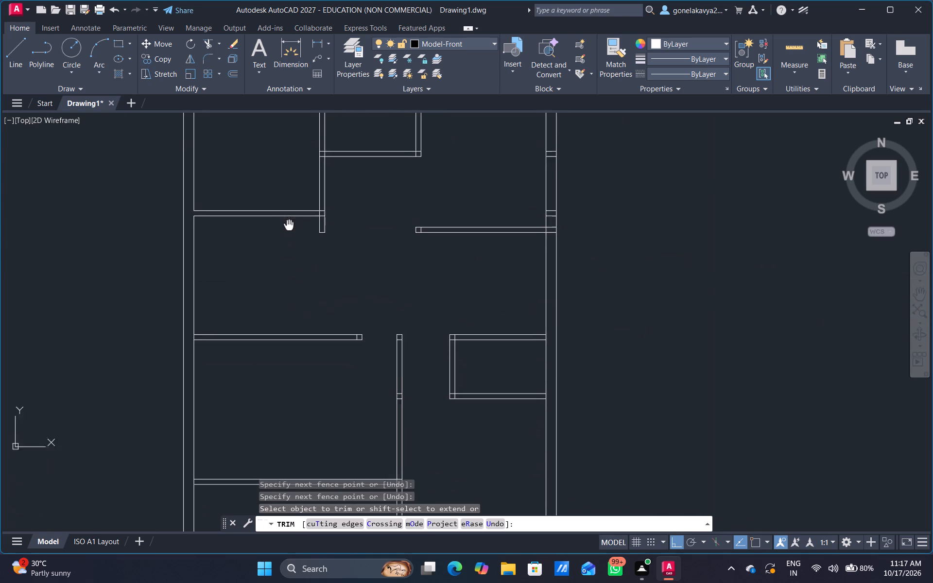
middle_drag(284, 231, 259, 262)
middle_drag(336, 338, 338, 331)
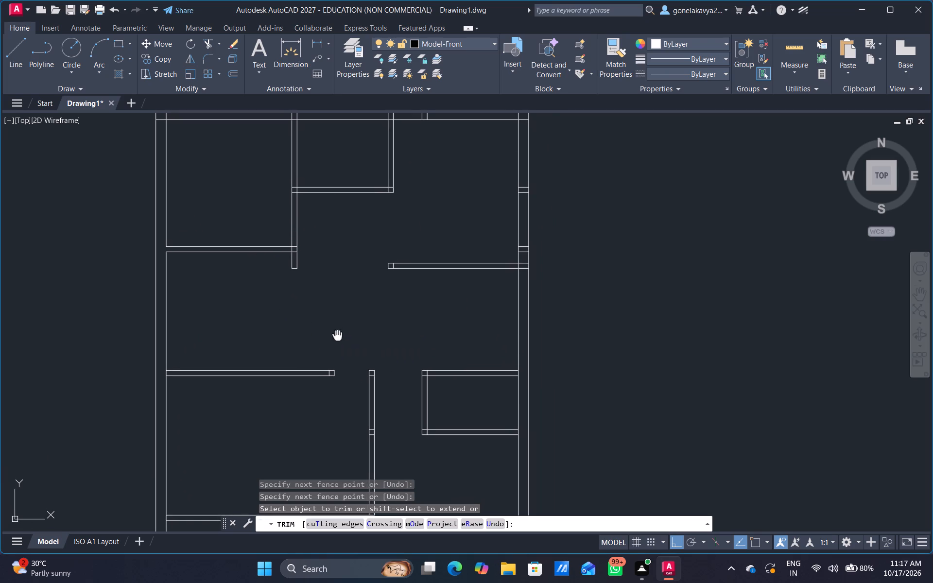
middle_drag(338, 331, 319, 201)
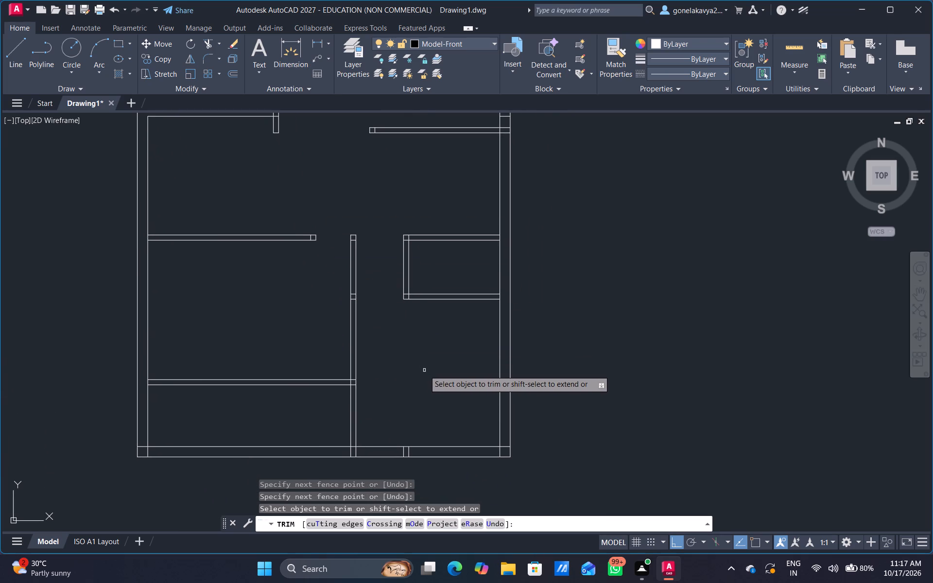
middle_drag(426, 369, 416, 273)
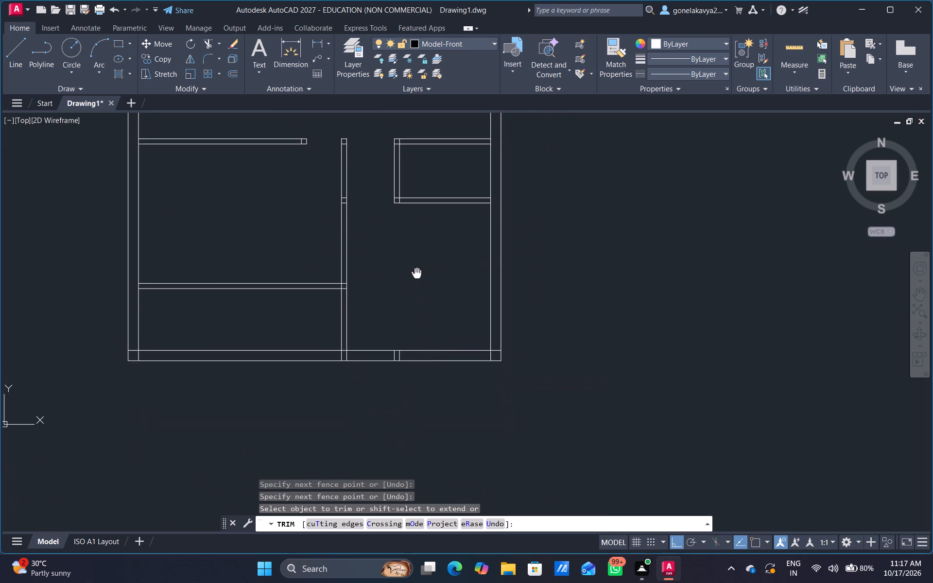
middle_drag(416, 273, 416, 273)
key(Escape)
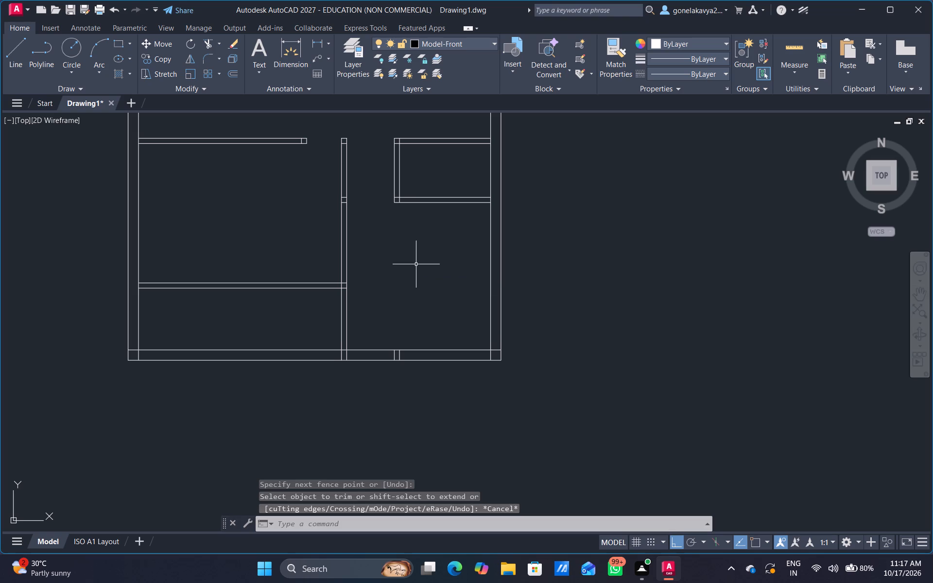
middle_drag(389, 281, 397, 300)
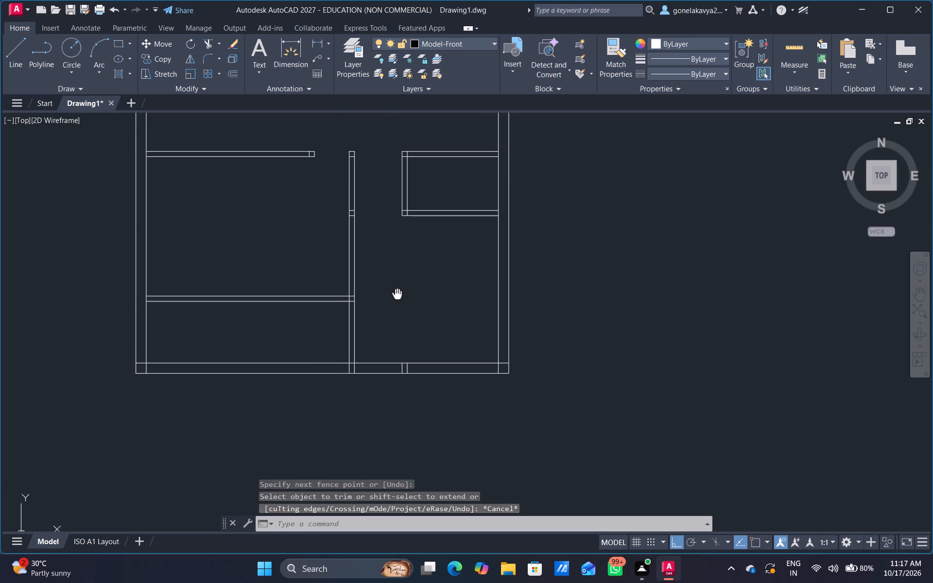
middle_drag(397, 300, 397, 314)
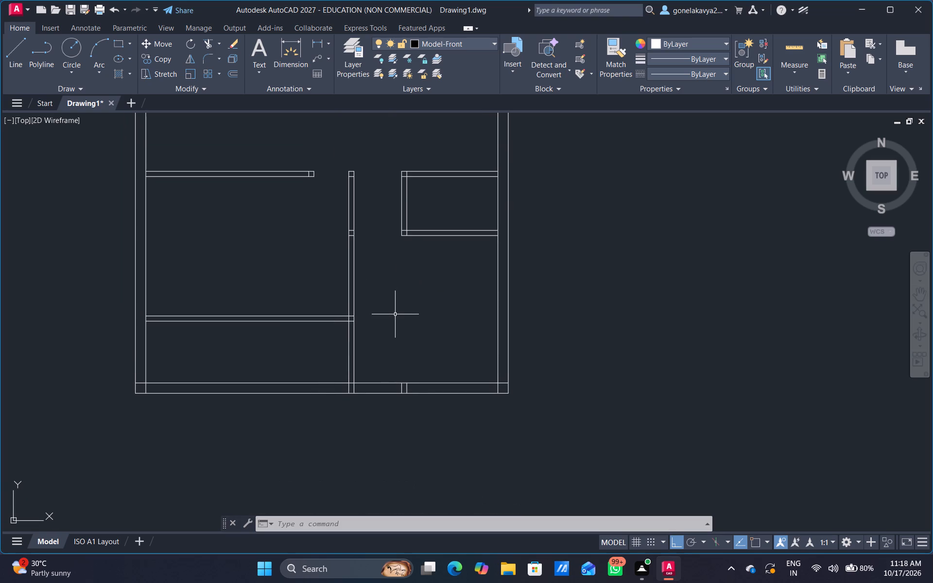
middle_drag(306, 240, 404, 246)
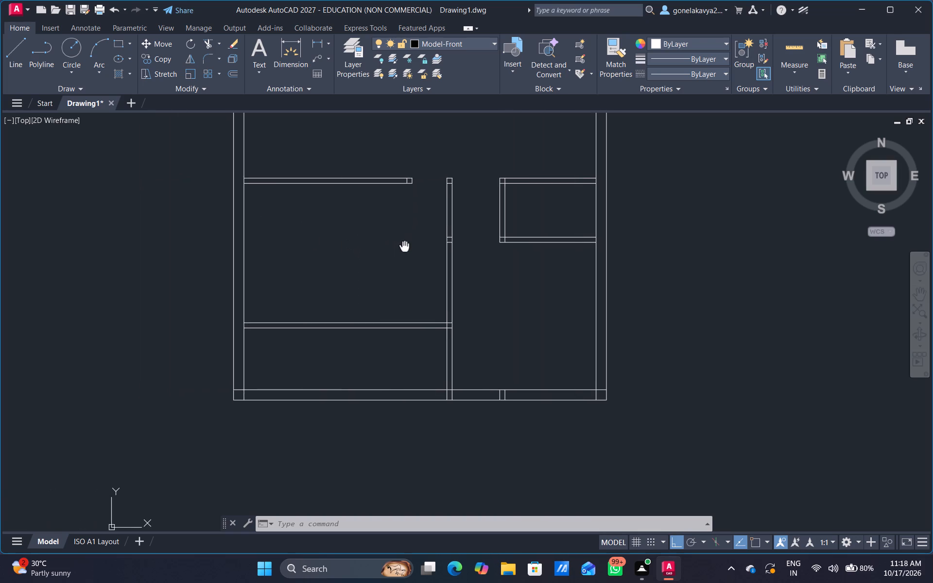
middle_drag(404, 246, 387, 288)
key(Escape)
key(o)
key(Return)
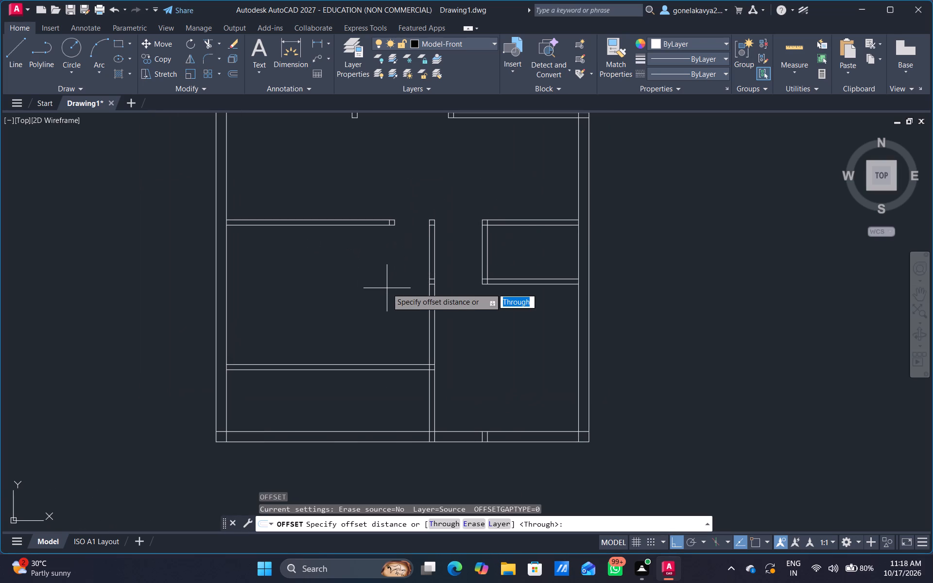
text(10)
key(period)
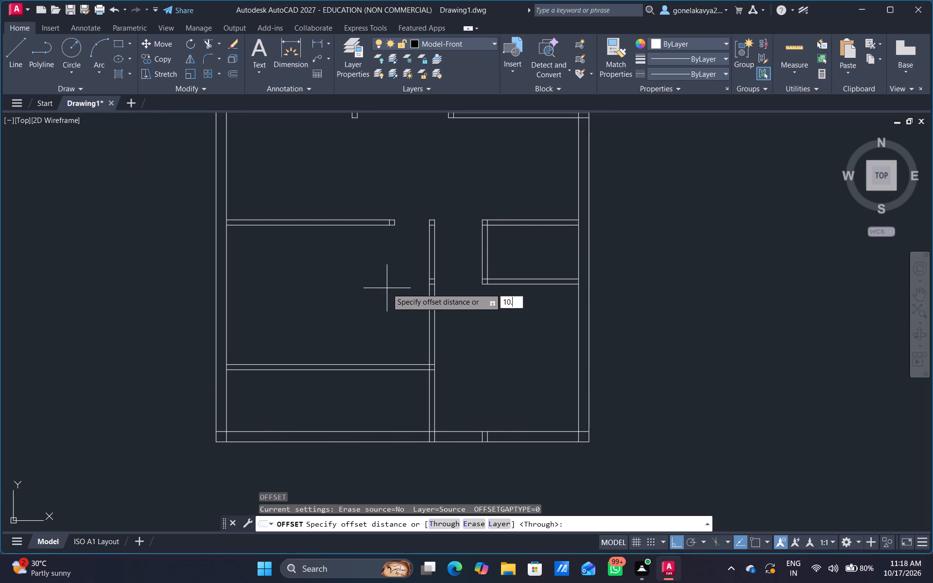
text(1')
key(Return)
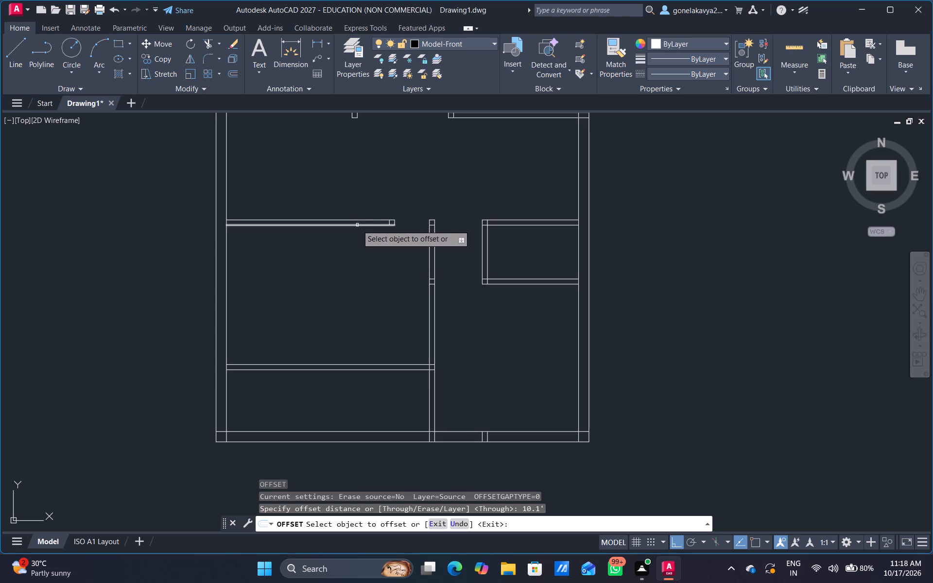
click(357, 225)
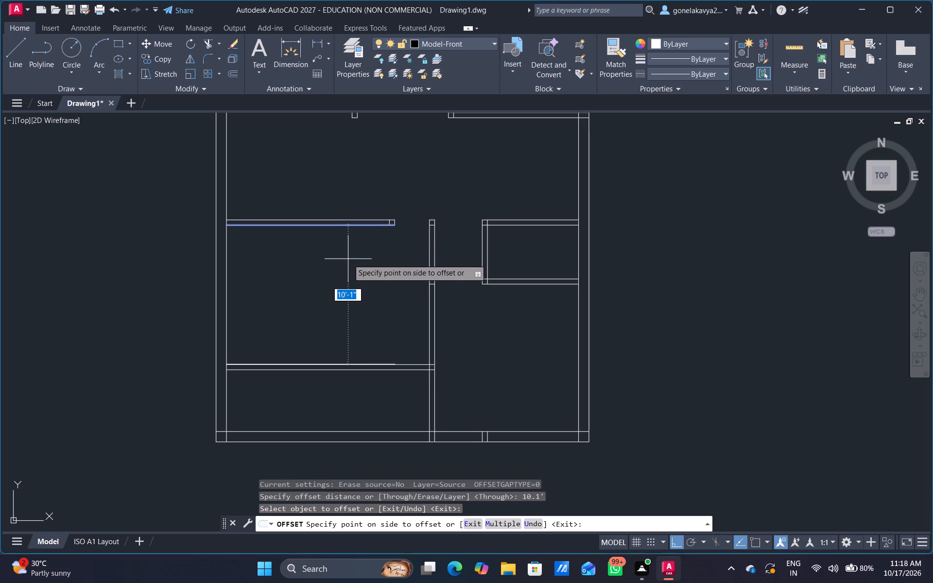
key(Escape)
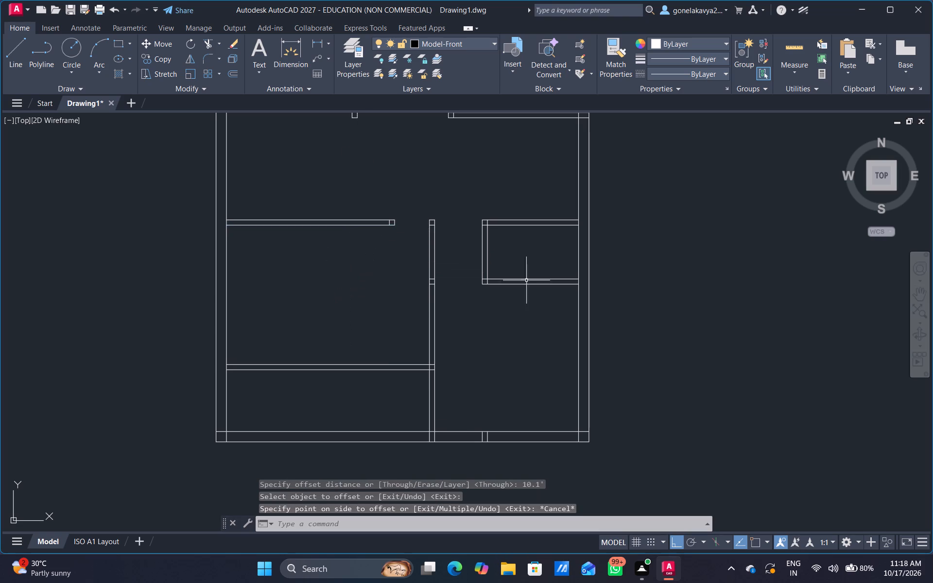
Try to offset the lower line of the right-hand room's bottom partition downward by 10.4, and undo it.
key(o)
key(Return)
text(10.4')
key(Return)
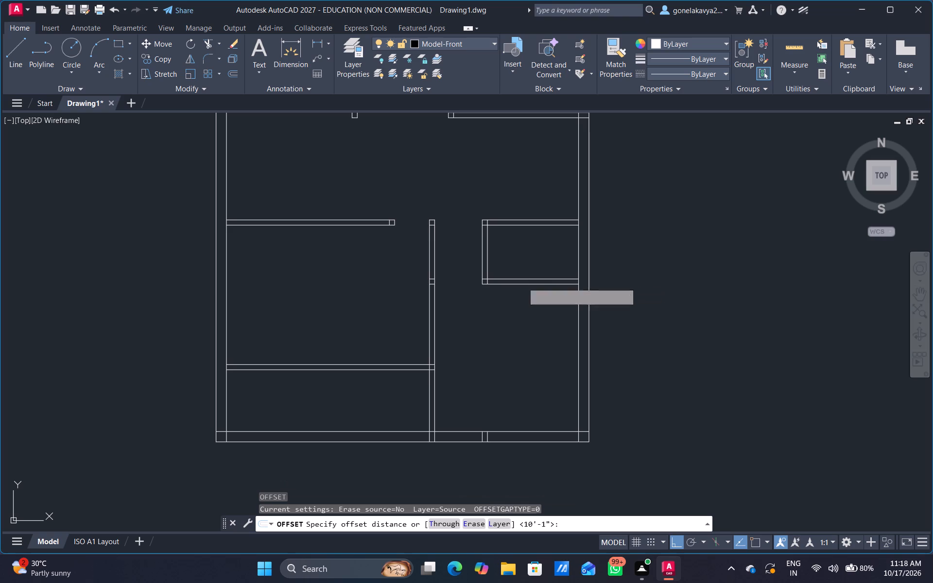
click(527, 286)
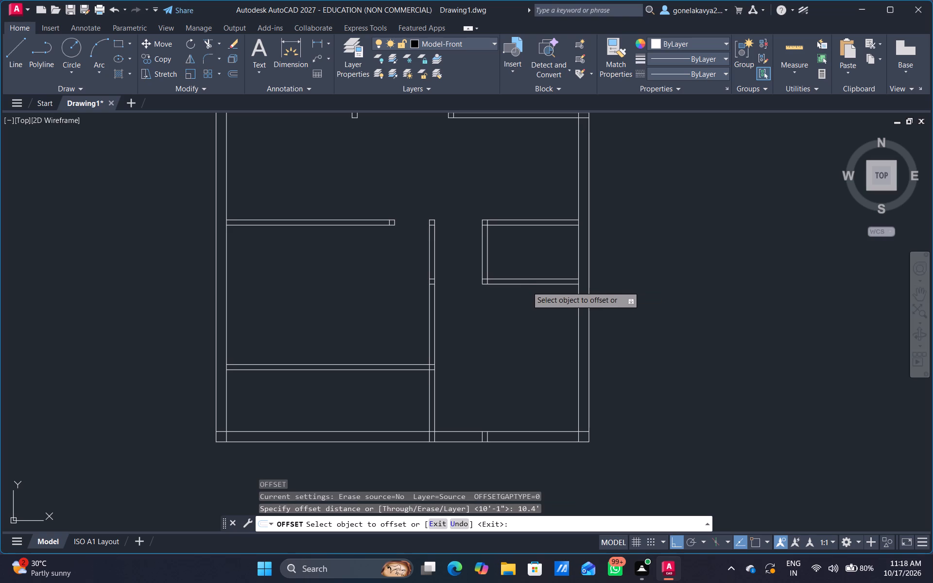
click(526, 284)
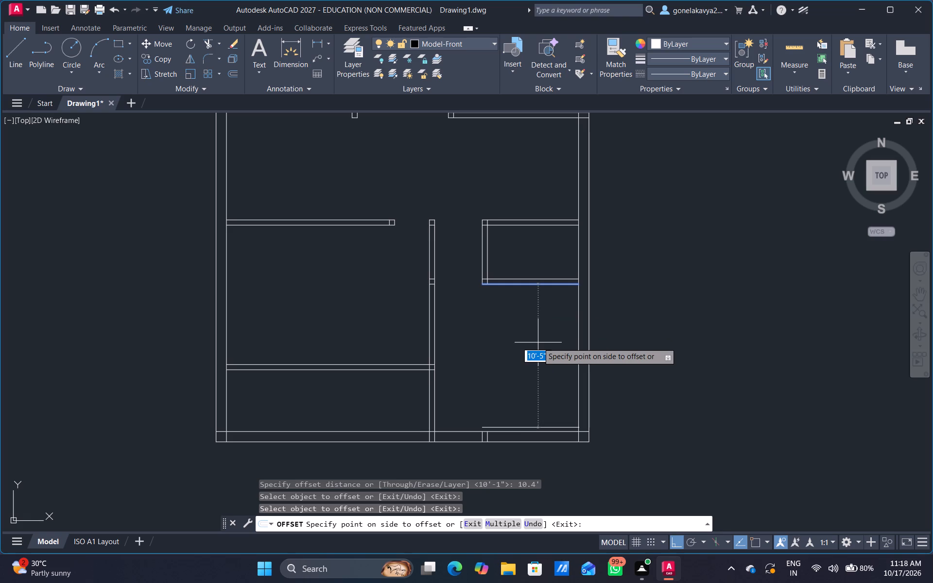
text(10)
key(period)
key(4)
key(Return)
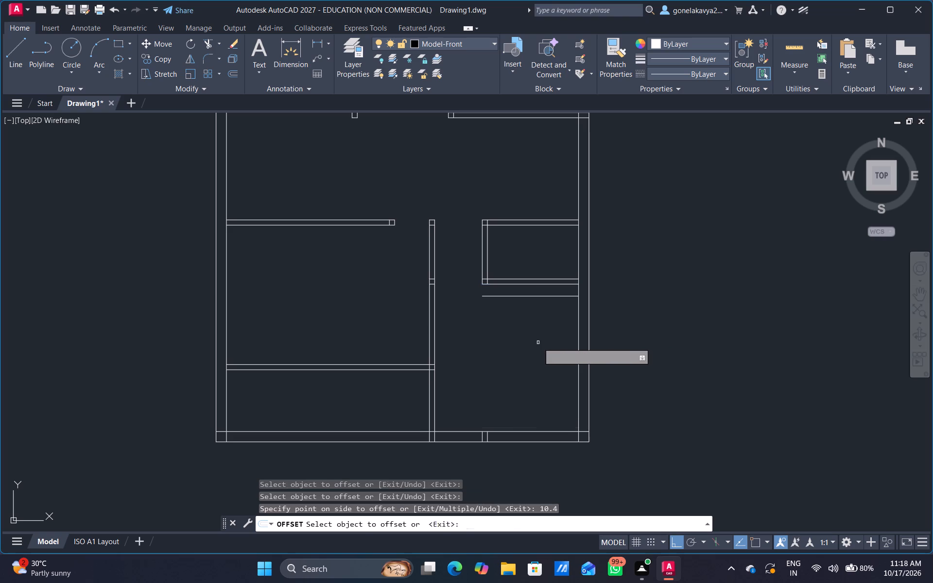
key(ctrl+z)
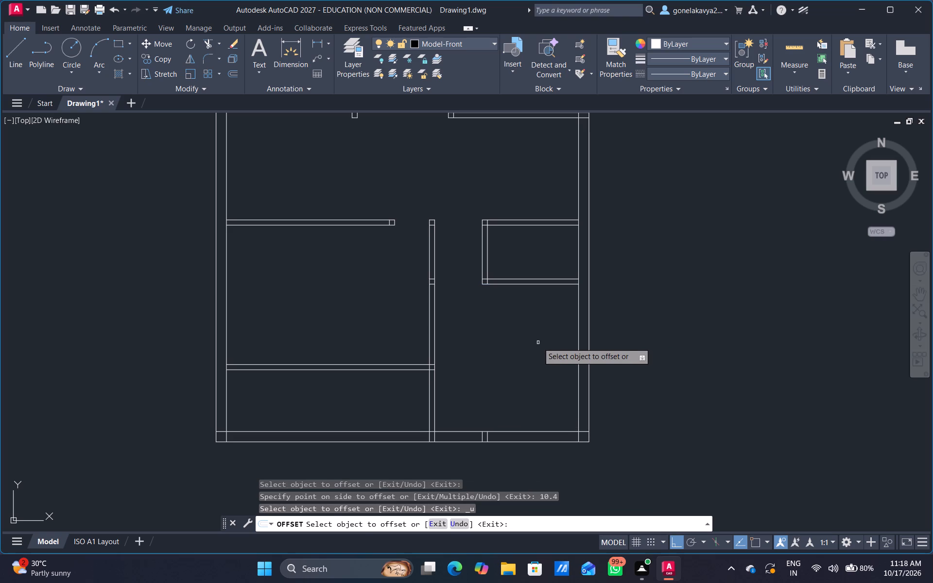
Offset the lower line of the right-hand room's bottom partition 40.4' downward.
click(561, 285)
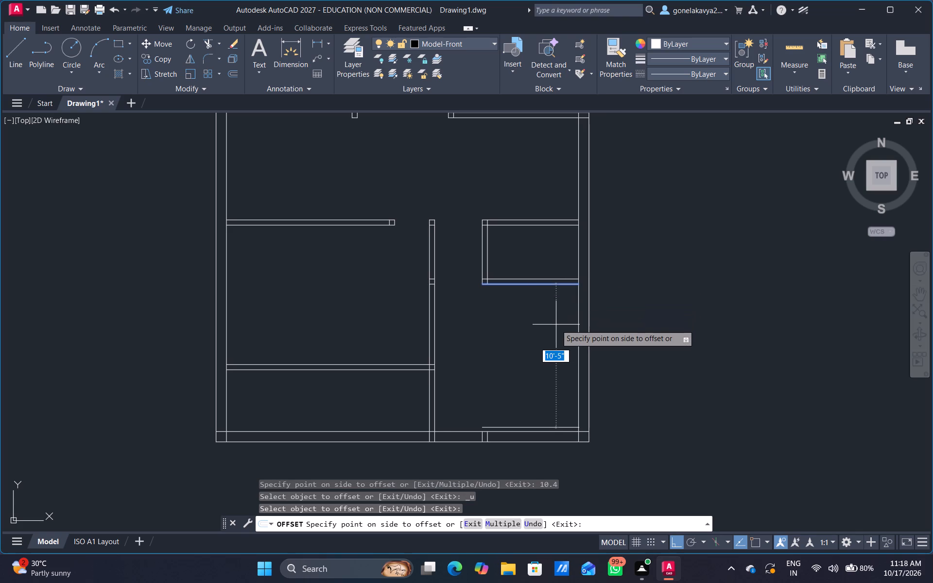
key(4)
text(0.4')
key(Return)
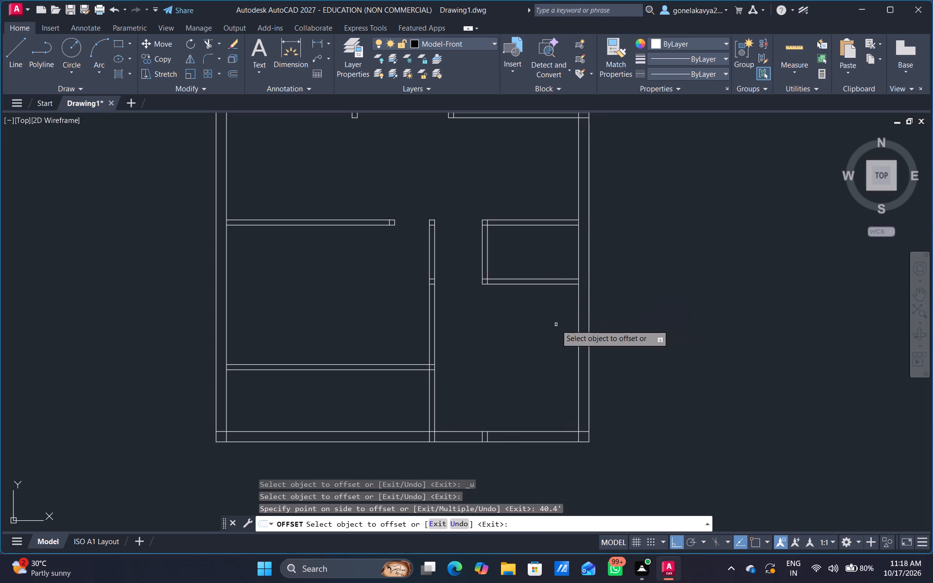
Offset the lower line of the bottom-left horizontal partition 3.9' downward, toward the bottom outer wall.
scroll(556, 325, down, 1)
middle_drag(541, 368, 744, 333)
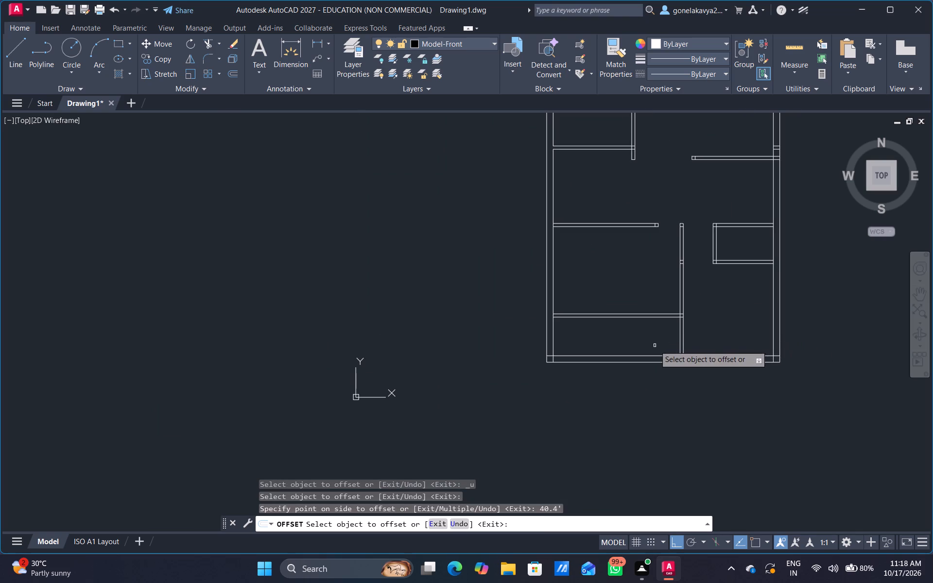
scroll(599, 329, up, 4)
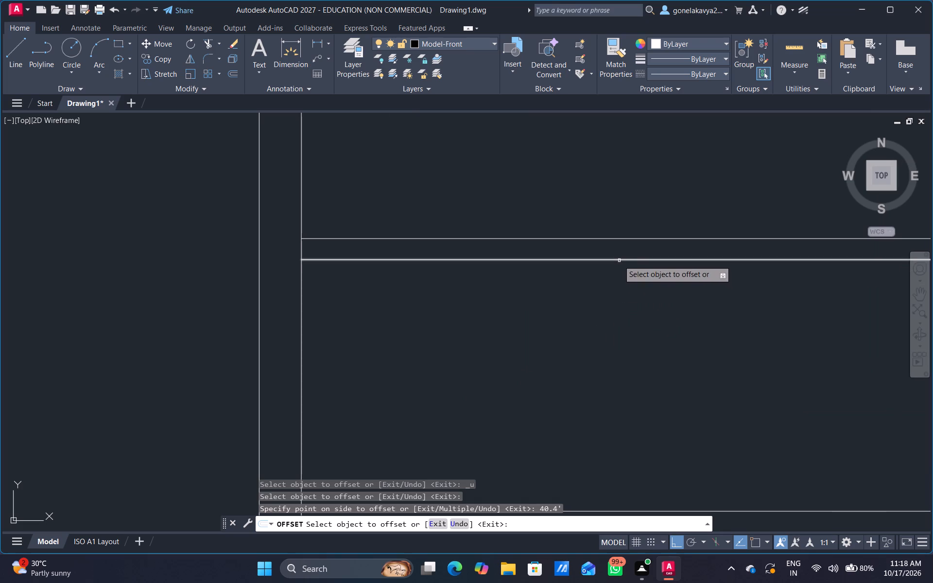
click(619, 260)
scroll(609, 333, down, 3)
middle_drag(609, 333, 595, 319)
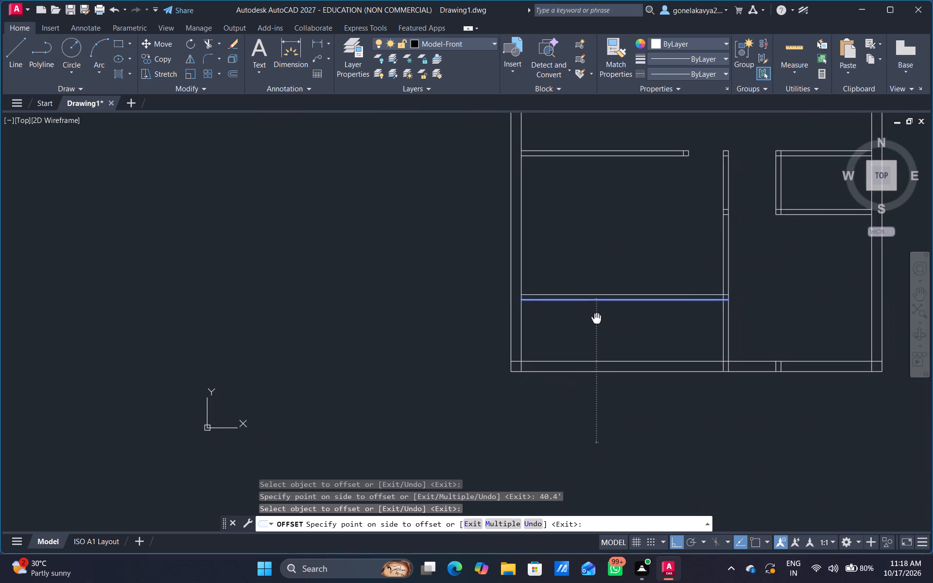
middle_drag(595, 319, 573, 333)
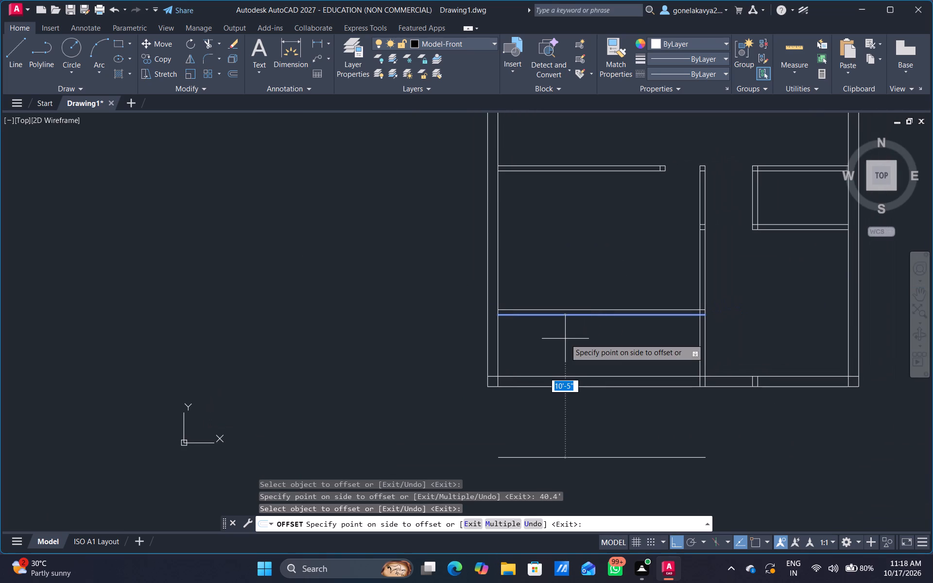
key(3)
text(.9')
key(Return)
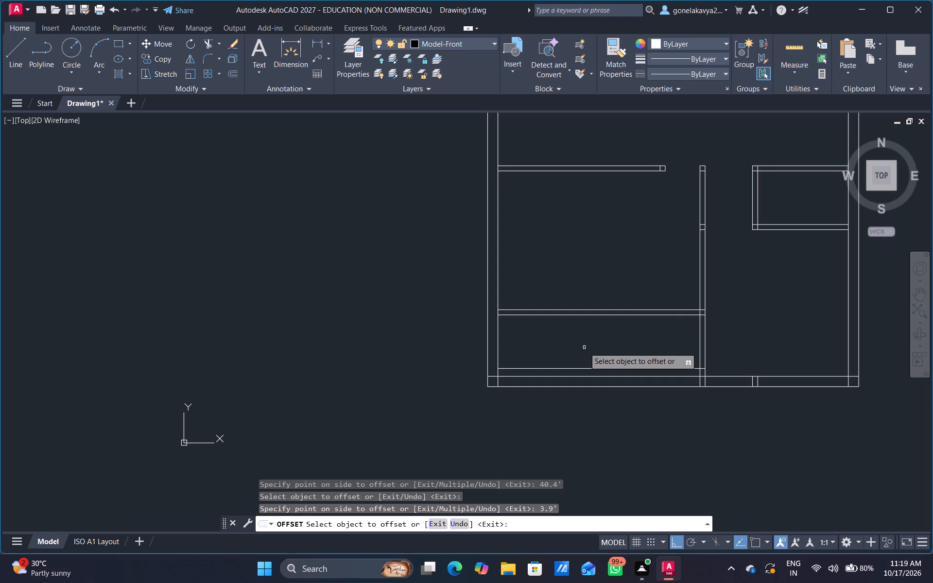
Offset the left outer wall's inner line 4.5' inward and the resulting line 4.5" further to form a vertical partition.
scroll(577, 342, up, 2)
middle_drag(417, 365, 382, 337)
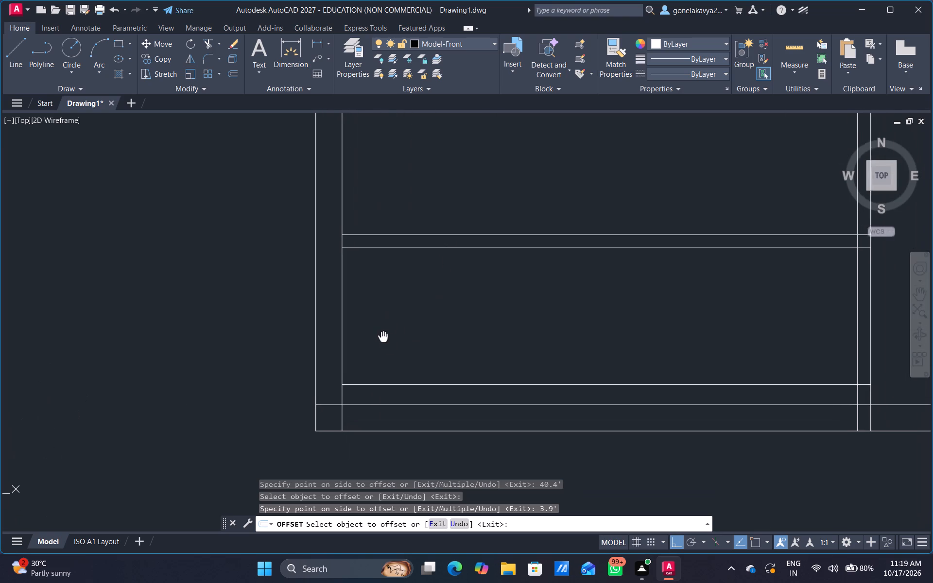
middle_drag(382, 337, 432, 256)
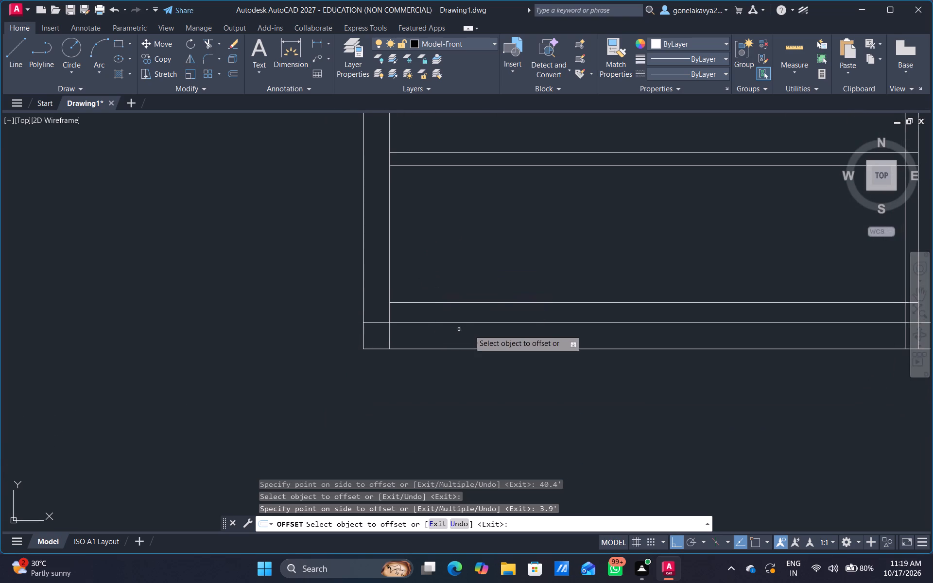
middle_drag(633, 389, 578, 216)
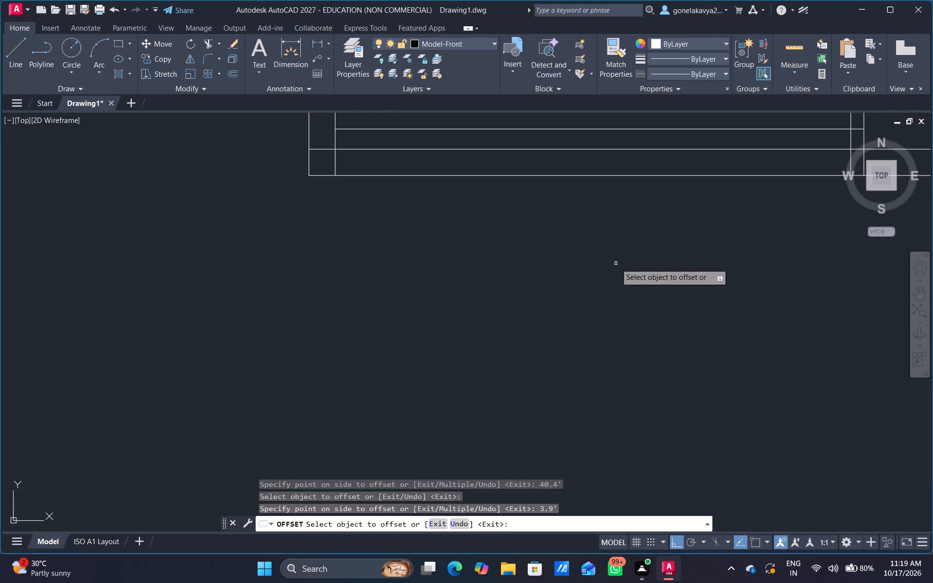
scroll(631, 267, down, 1)
middle_drag(696, 267, 338, 334)
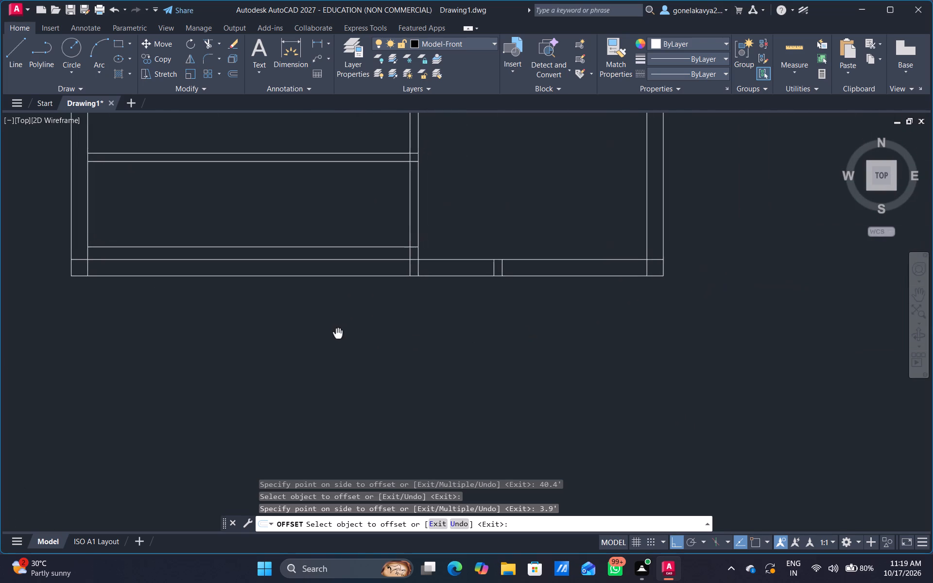
middle_drag(338, 334, 357, 367)
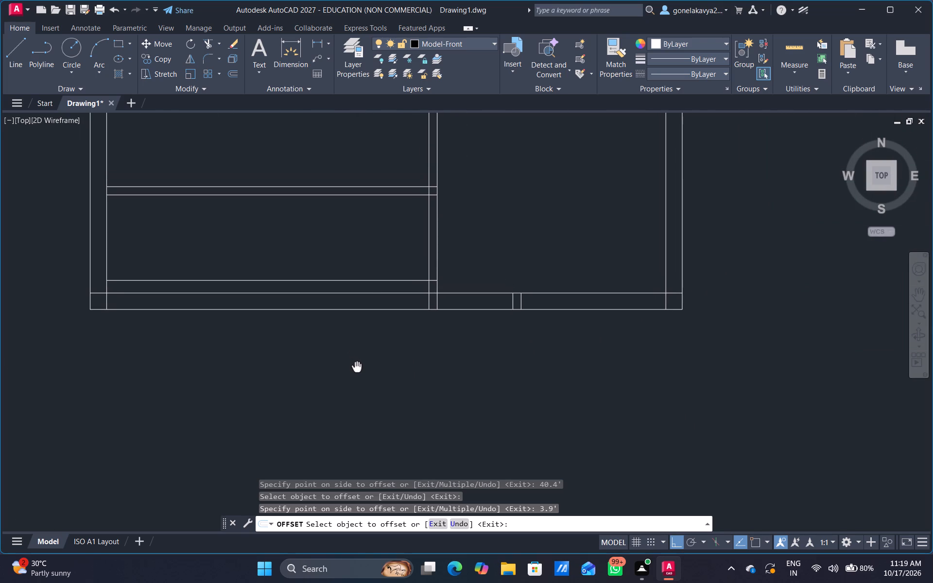
middle_drag(357, 367, 378, 380)
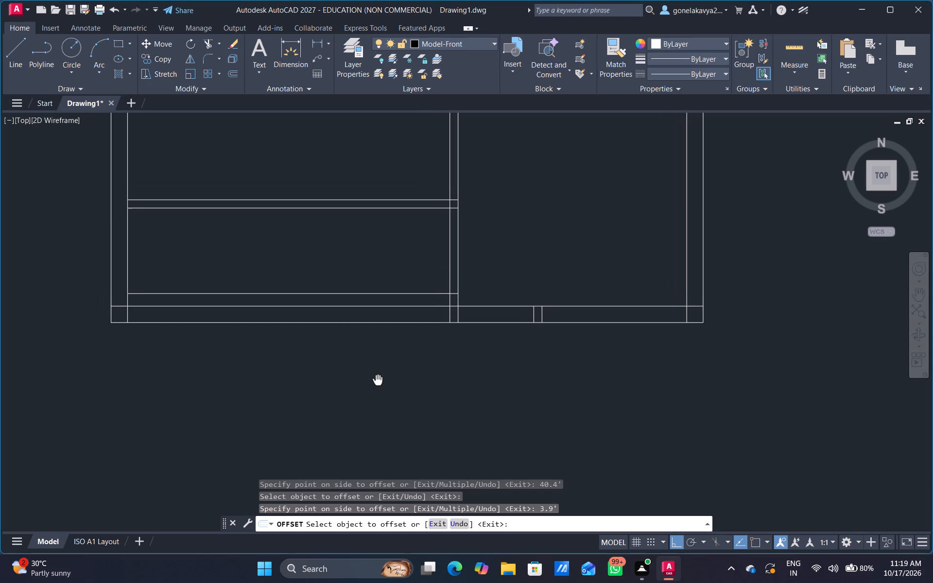
middle_drag(378, 380, 396, 405)
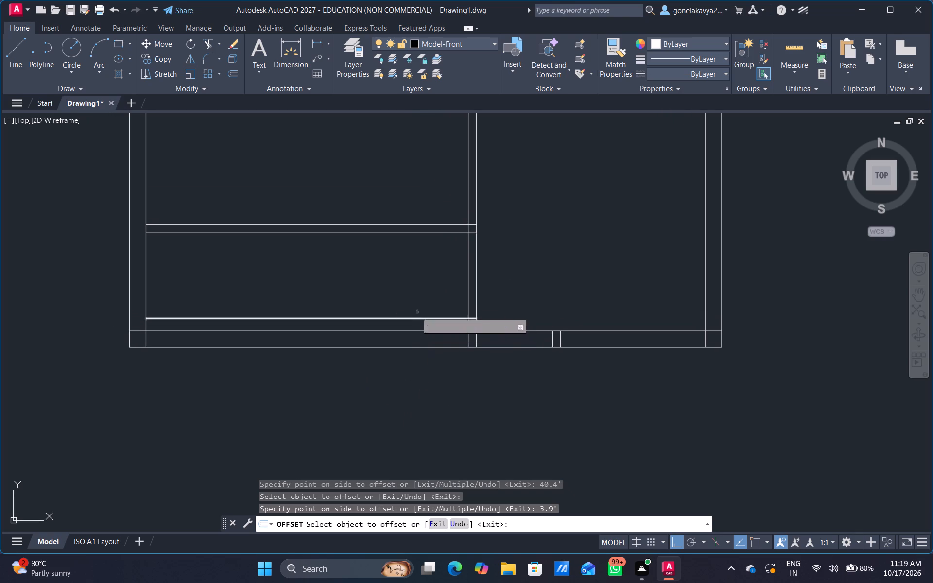
middle_drag(338, 280, 537, 301)
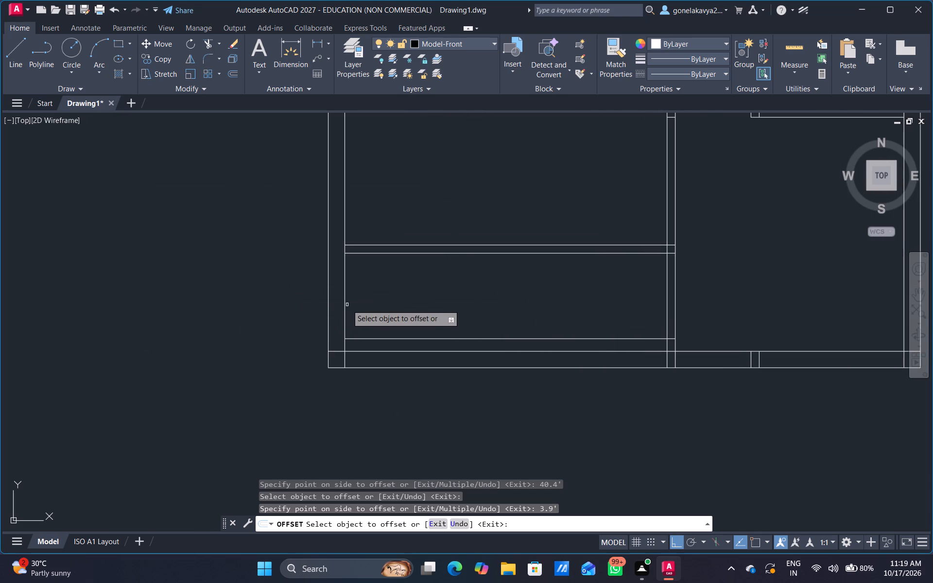
click(345, 304)
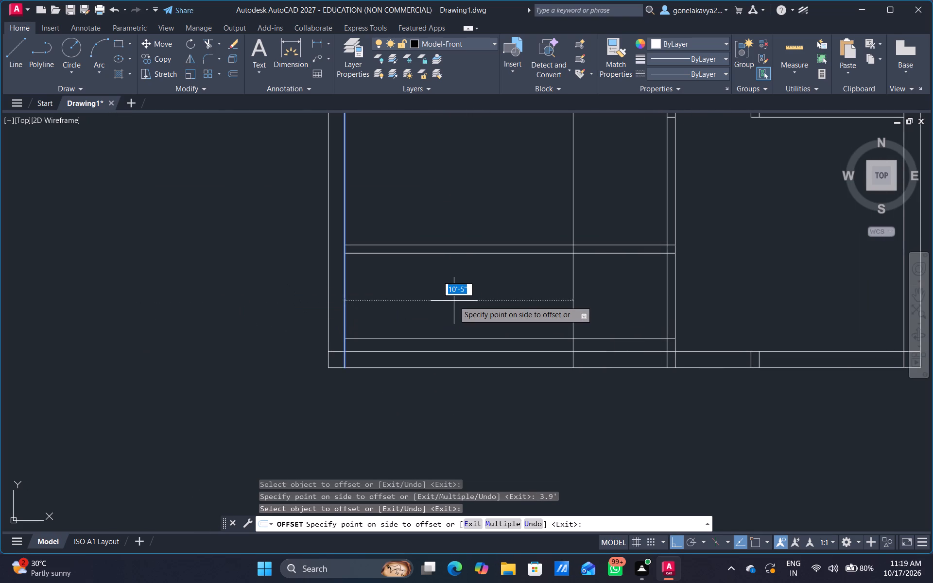
text(4.5')
key(Return)
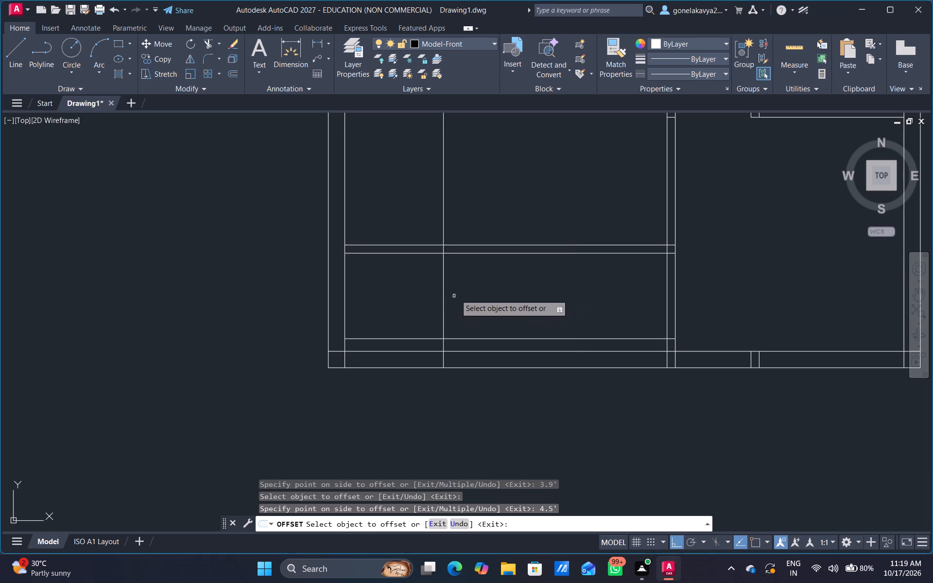
click(445, 316)
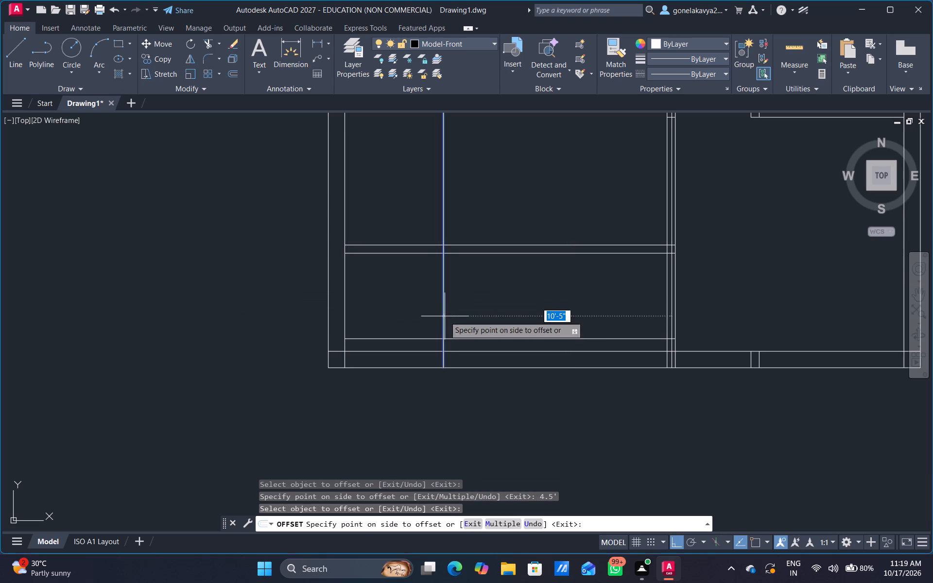
text(4.5")
key(Return)
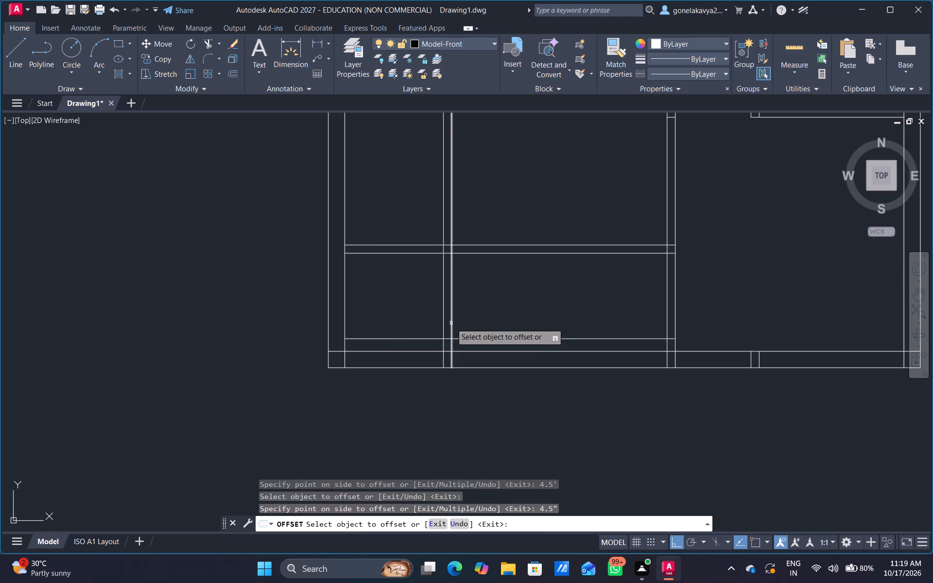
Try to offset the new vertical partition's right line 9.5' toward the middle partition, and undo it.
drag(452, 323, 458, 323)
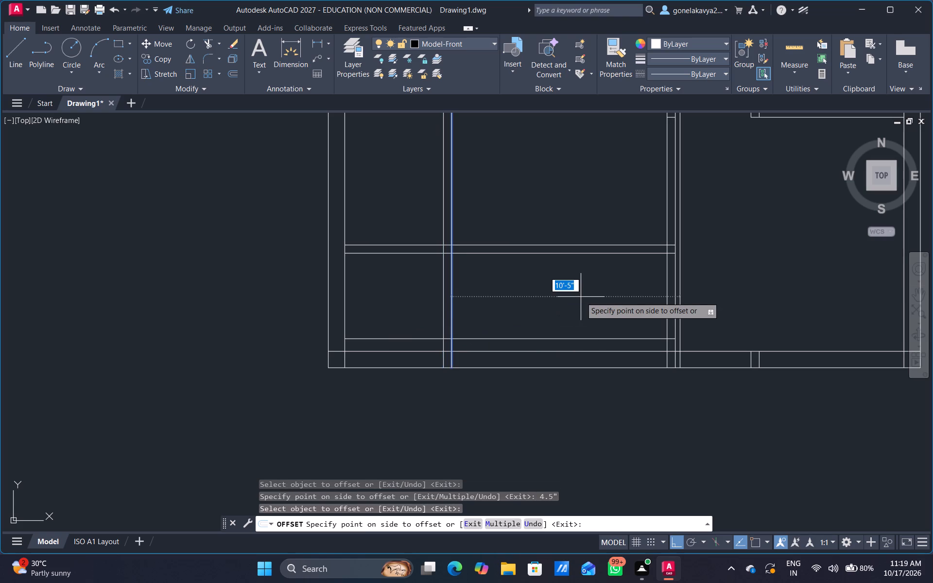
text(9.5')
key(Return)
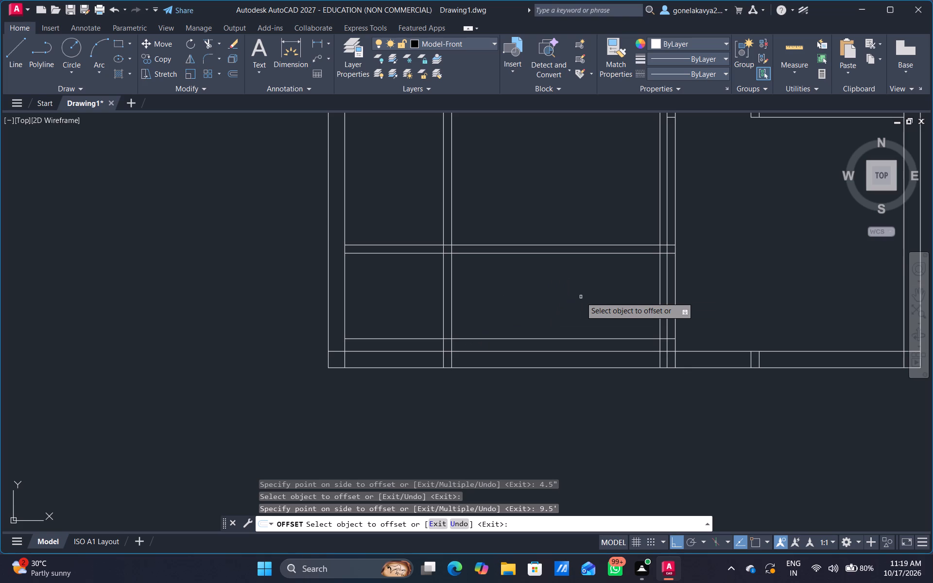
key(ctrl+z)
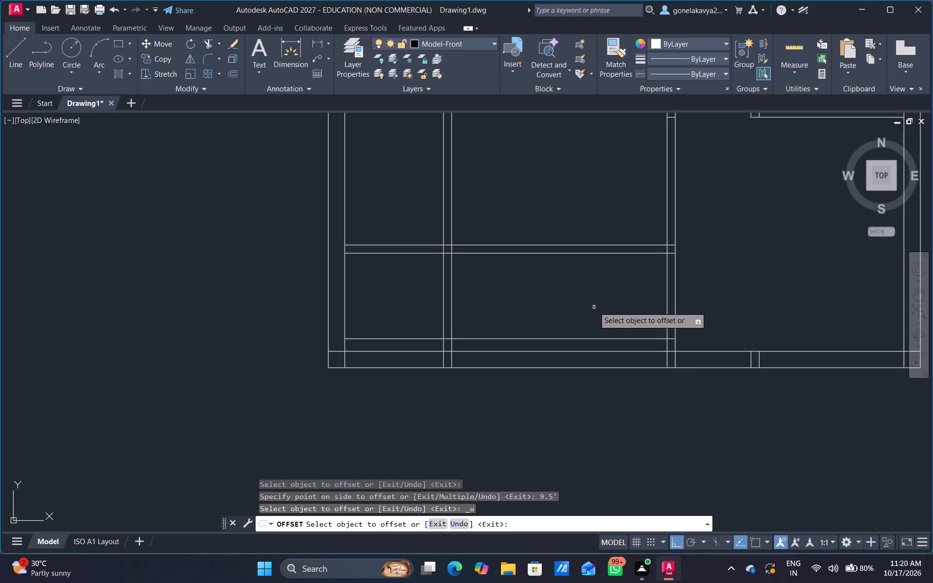
Trim the 3.9' offset line on both sides of and inside the new partition, plus the bottom wall's inner line between the partition lines.
middle_drag(571, 298, 605, 249)
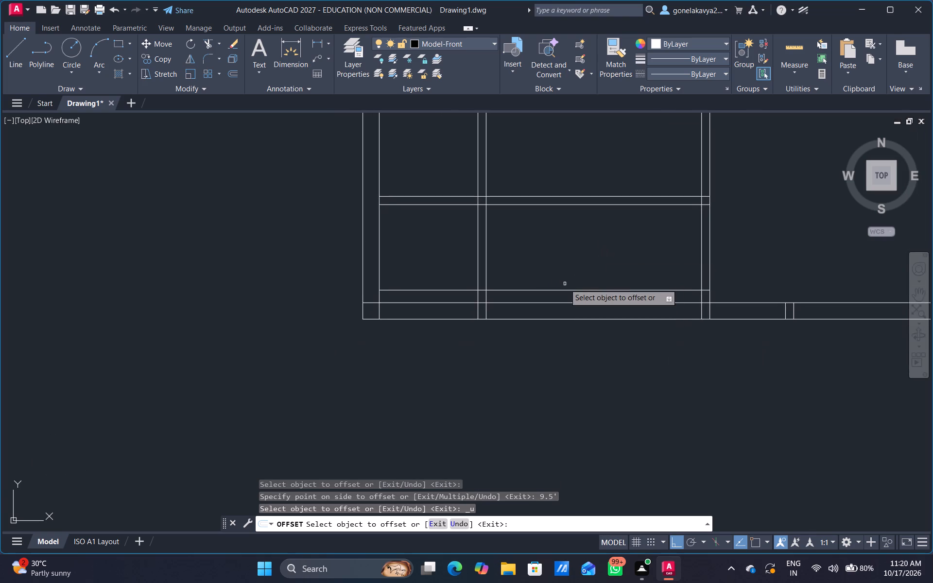
scroll(565, 284, up, 2)
key(Escape)
text(TR)
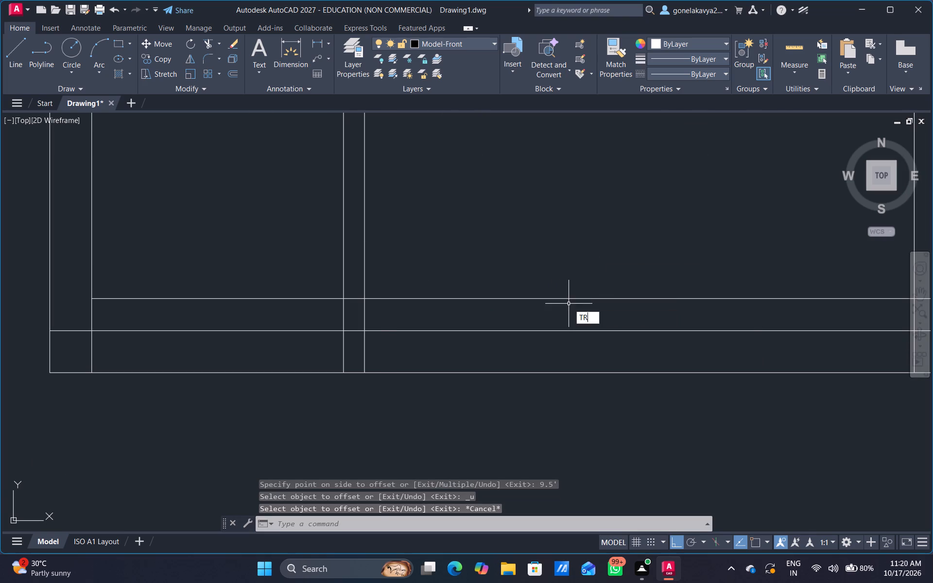
key(space)
drag(577, 309, 576, 285)
scroll(394, 280, down, 2)
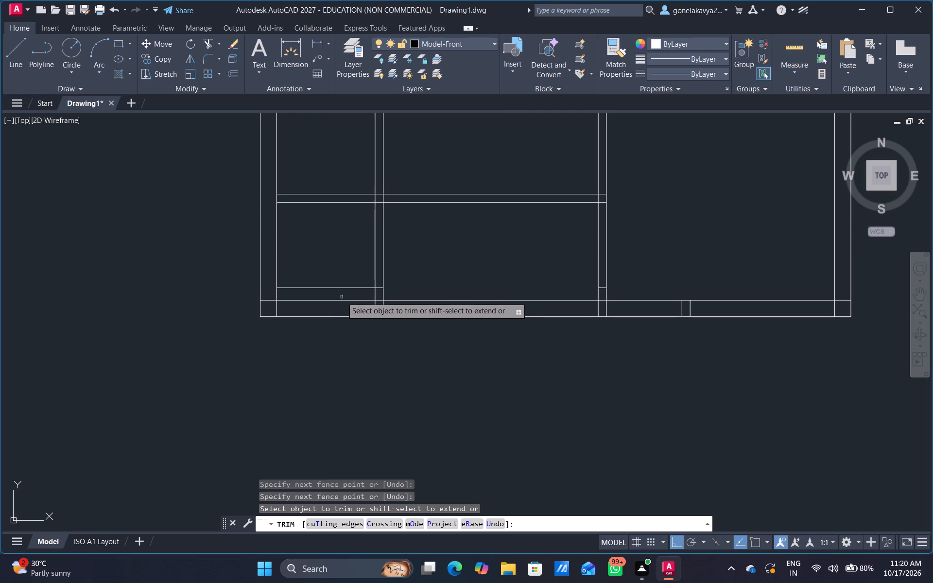
scroll(352, 292, up, 3)
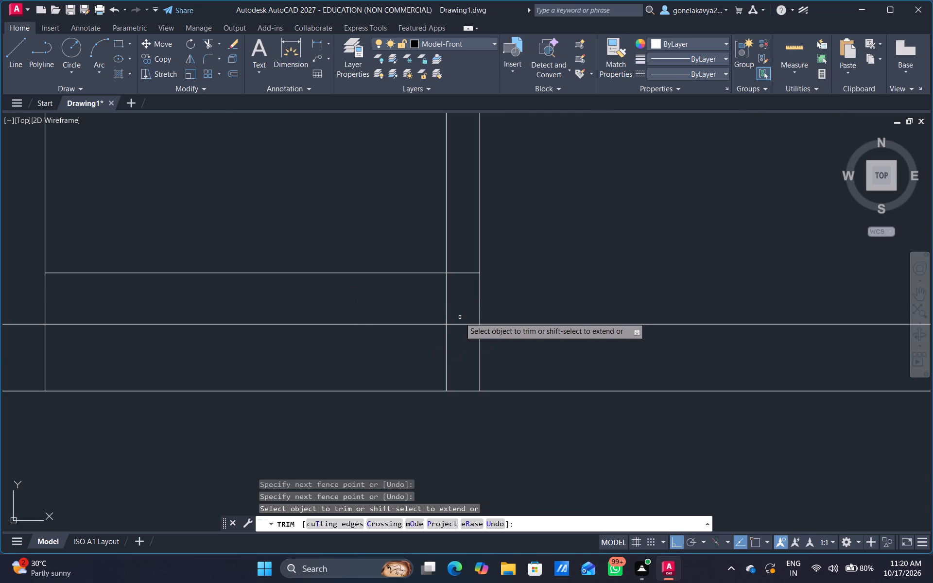
drag(462, 309, 457, 337)
drag(454, 301, 454, 286)
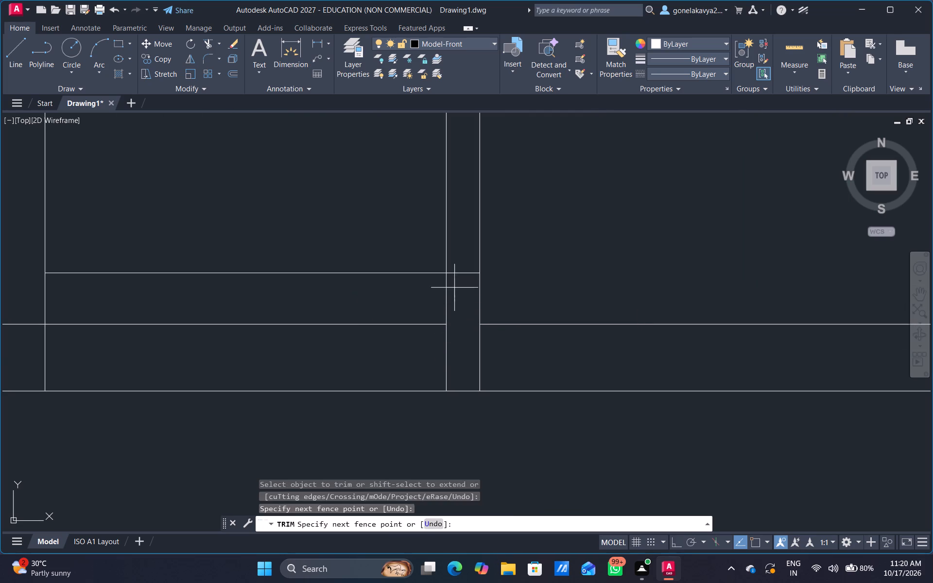
drag(454, 286, 459, 260)
drag(413, 293, 415, 228)
scroll(394, 291, down, 2)
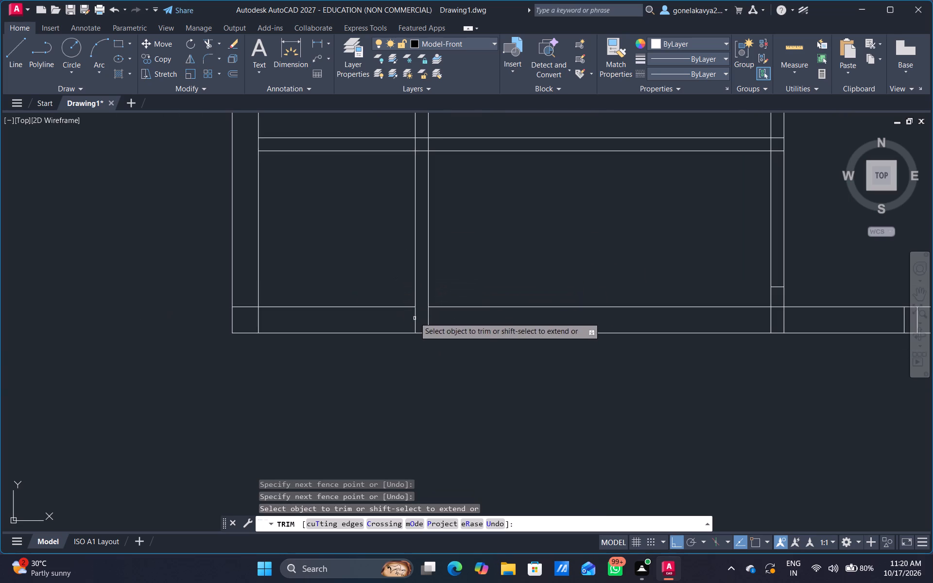
Trim the bottom-left vertical partition's left line inside the bottom wall and the overlapping inner wall lines at the bottom-left outer corner.
scroll(414, 316, up, 2)
drag(417, 314, 375, 341)
scroll(493, 329, down, 1)
scroll(533, 336, down, 1)
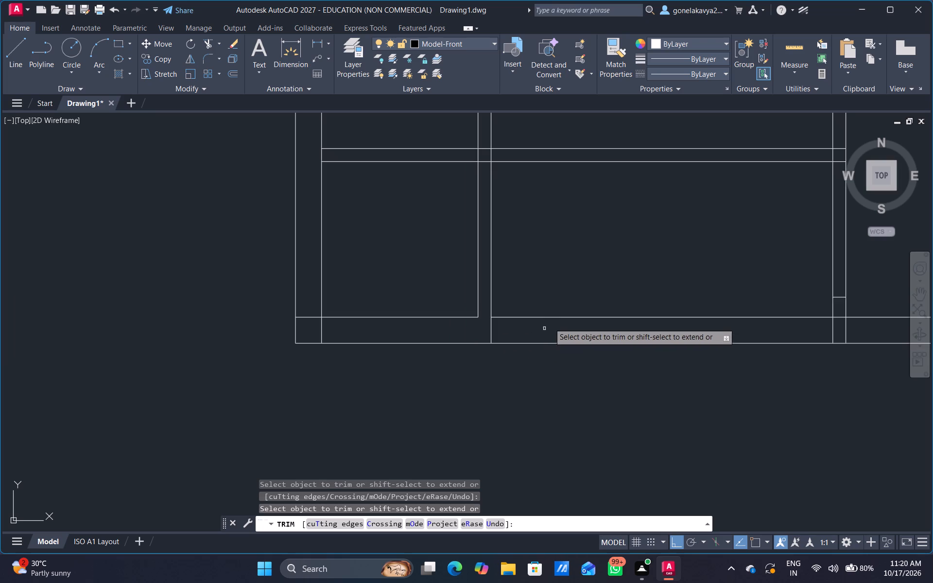
middle_drag(563, 278, 526, 338)
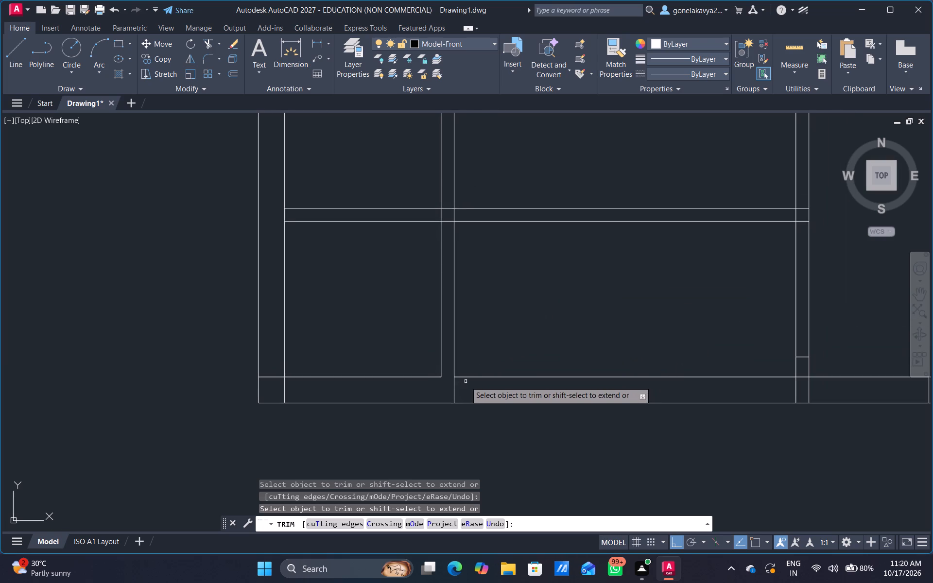
scroll(290, 390, up, 4)
middle_drag(296, 384, 297, 384)
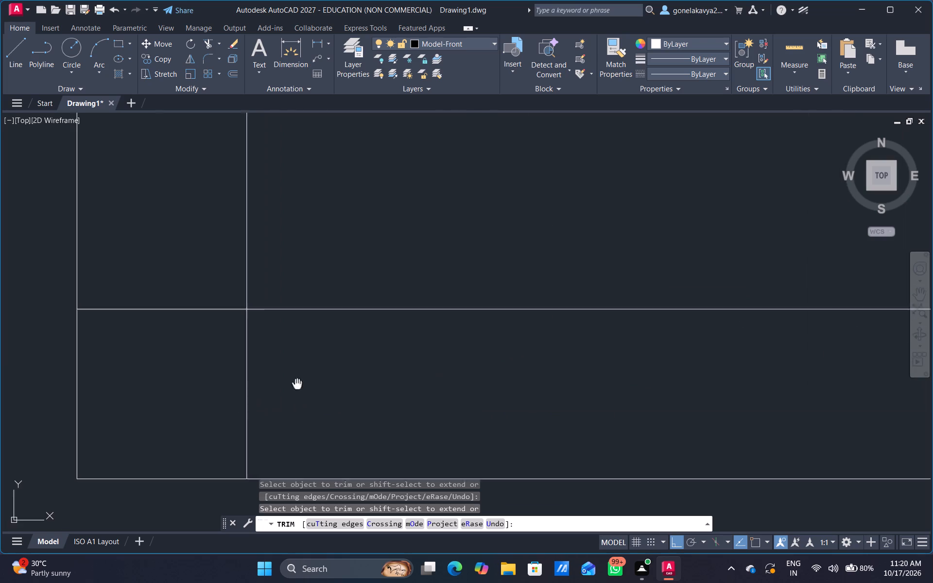
middle_drag(297, 384, 451, 327)
drag(263, 228, 437, 369)
scroll(481, 341, down, 4)
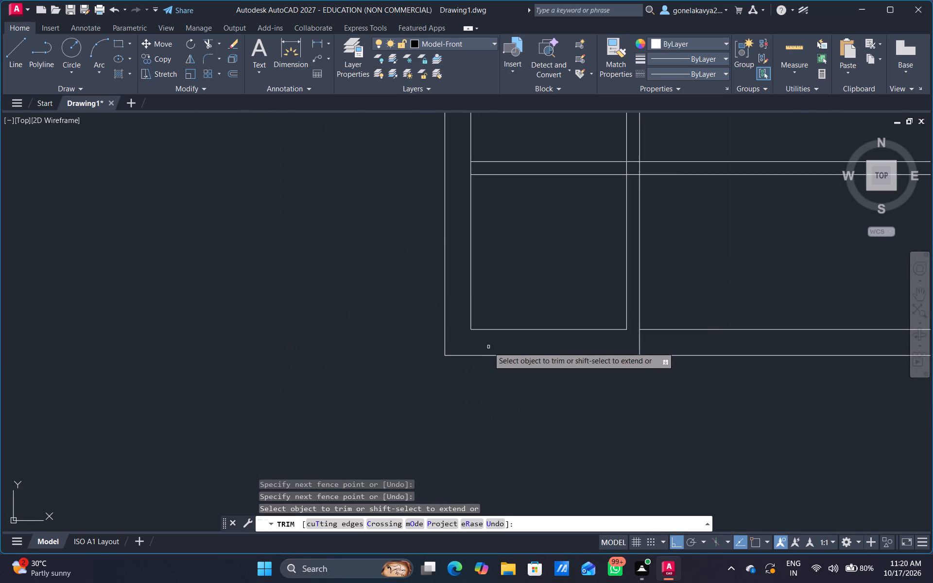
Trim the two bottom-left vertical partition lines above the horizontal partition.
middle_drag(597, 233, 362, 415)
drag(297, 266, 578, 232)
scroll(544, 258, down, 3)
middle_drag(554, 238, 406, 244)
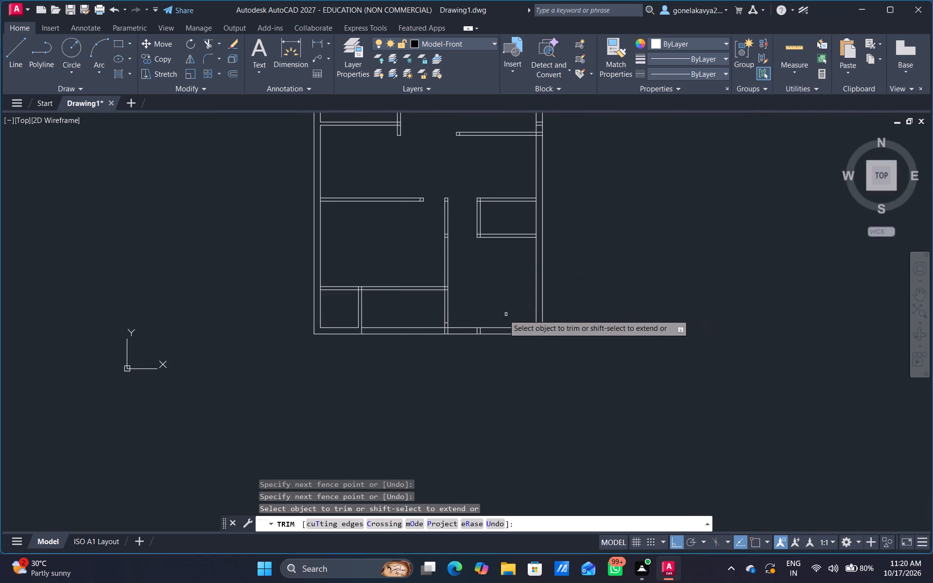
Trim the two short lines crossing the bottom wall east of the middle partition and the overlapping wall lines at the bottom-right outer corner.
scroll(500, 315, up, 3)
middle_drag(500, 319, 536, 152)
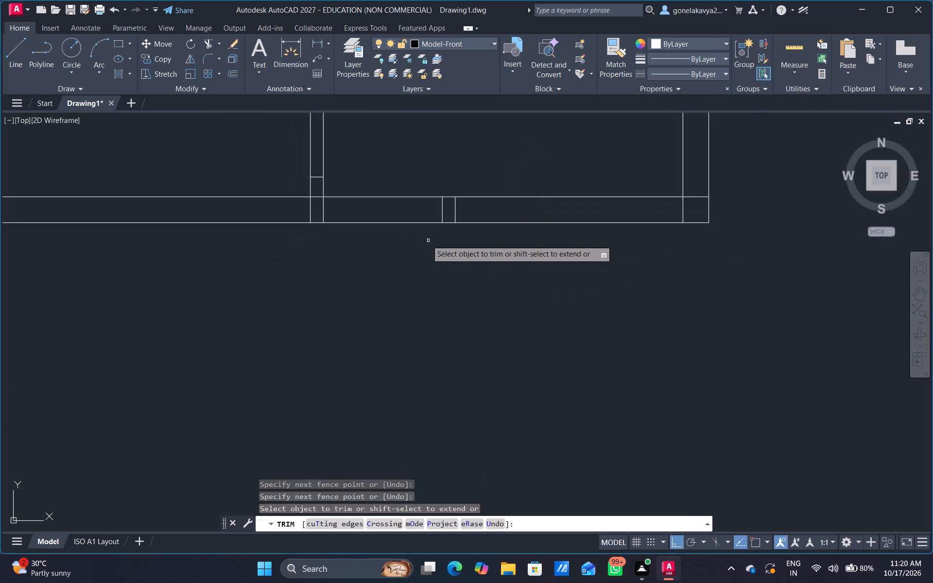
scroll(455, 183, up, 2)
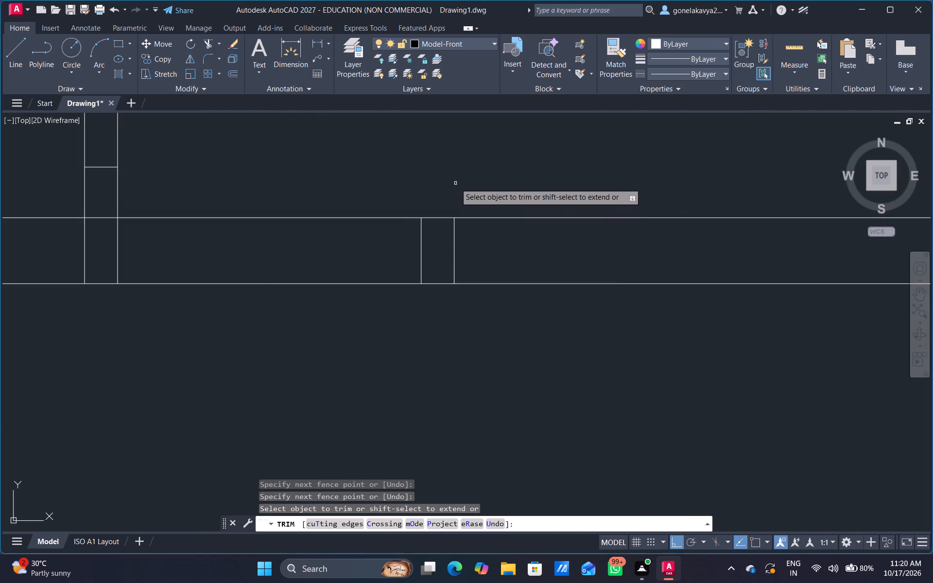
drag(407, 260, 486, 256)
scroll(493, 253, down, 3)
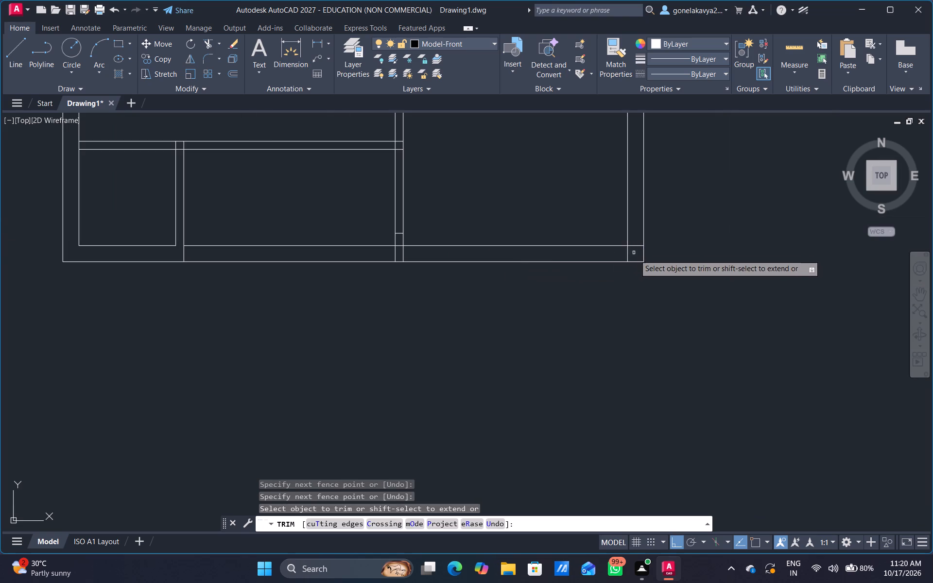
scroll(636, 255, up, 3)
drag(570, 270, 643, 175)
scroll(643, 175, down, 5)
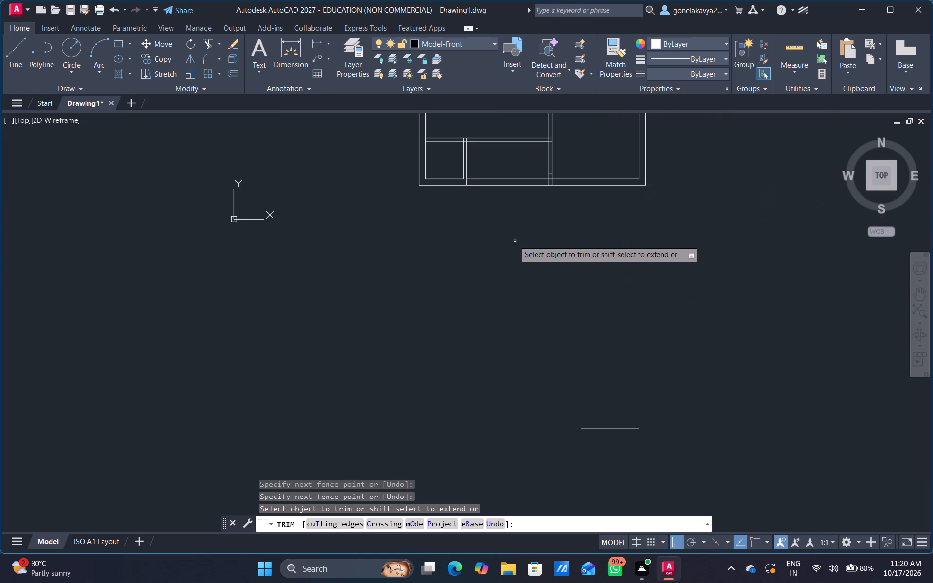
Trim the middle partition's two lines where they run through the bottom outer wall.
scroll(551, 187, up, 4)
middle_drag(570, 227, 500, 374)
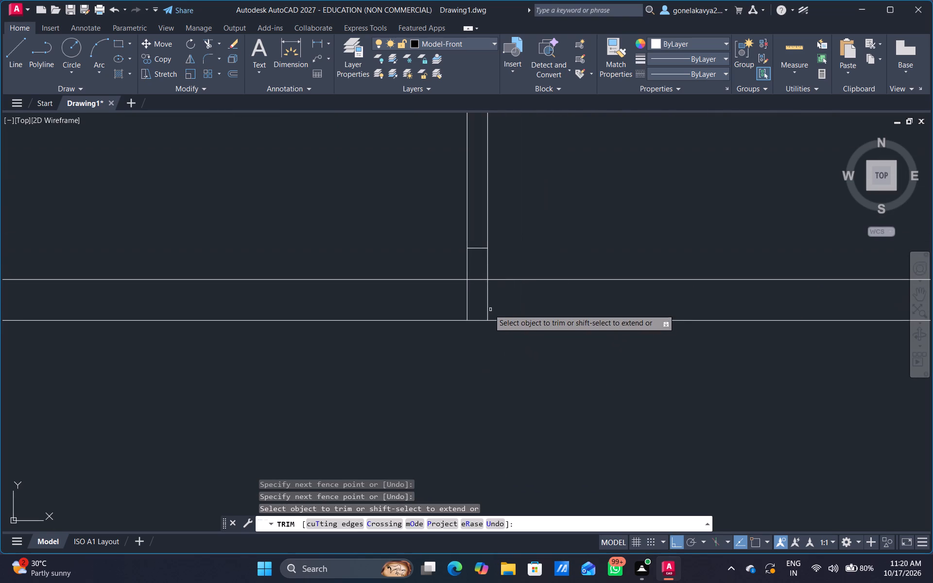
drag(453, 300, 517, 291)
key(Escape)
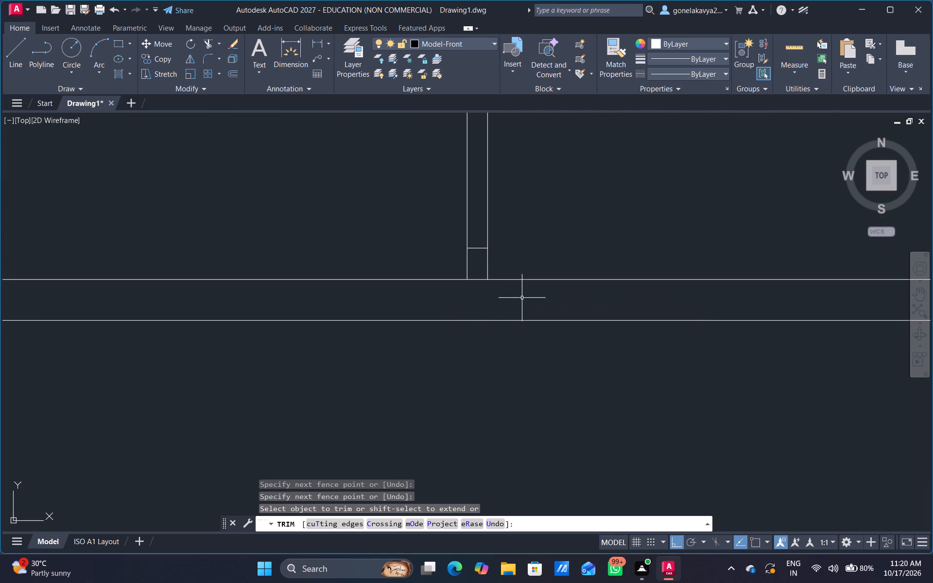
Offset the short cross line near the middle partition's bottom end 3' upward.
key(o)
key(Return)
text(3')
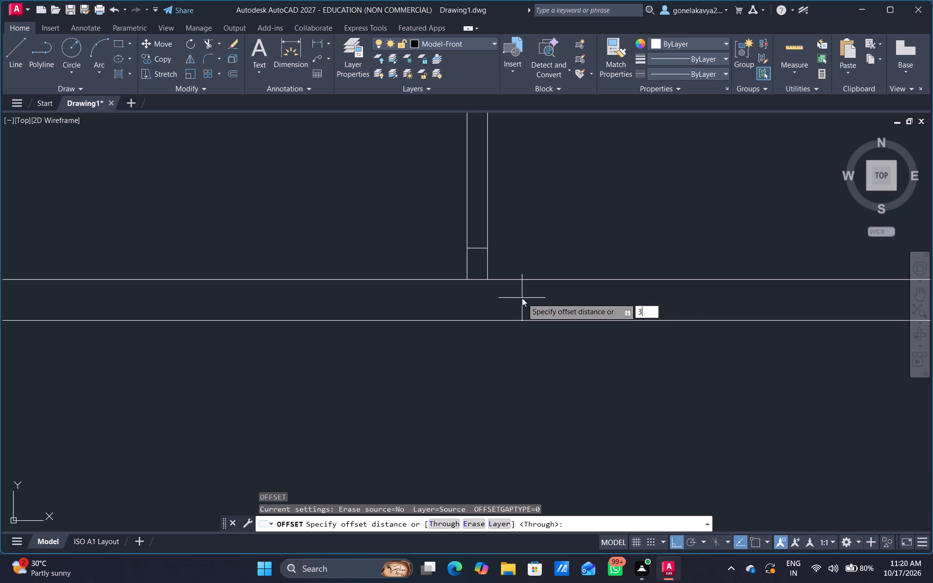
key(Return)
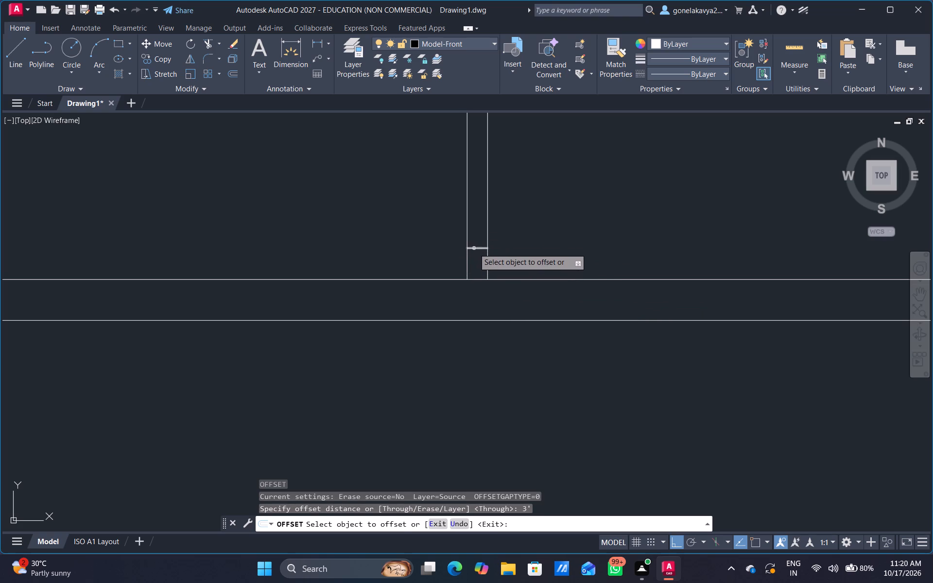
click(474, 248)
scroll(481, 184, down, 2)
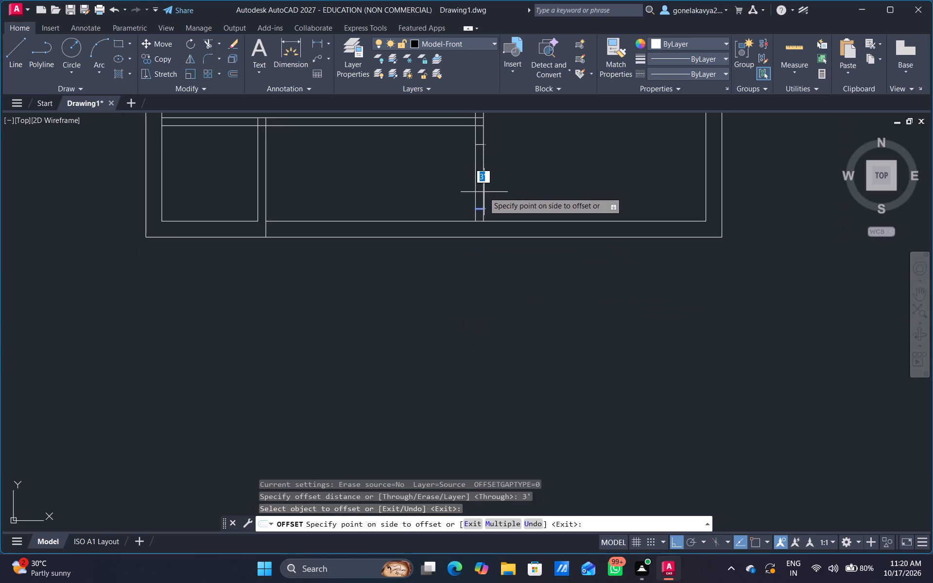
click(484, 192)
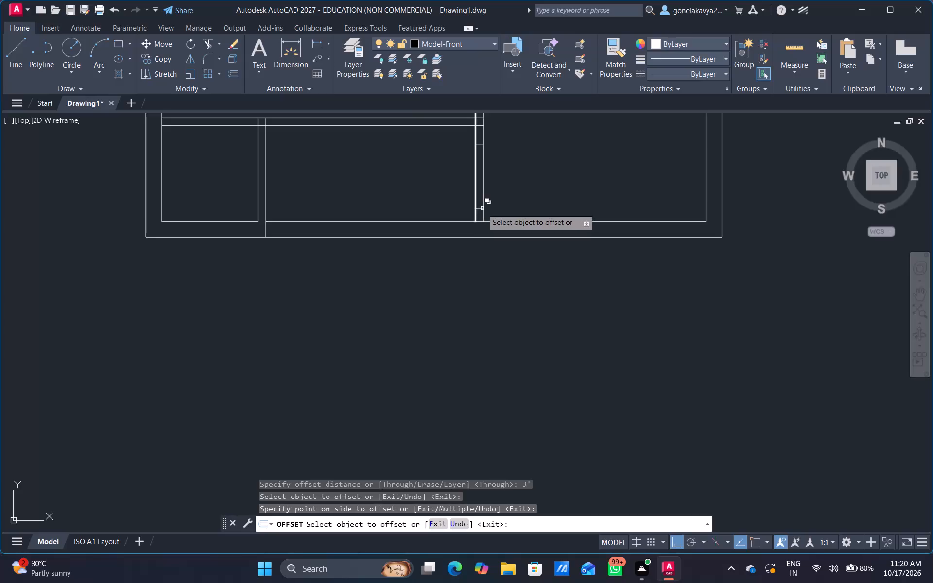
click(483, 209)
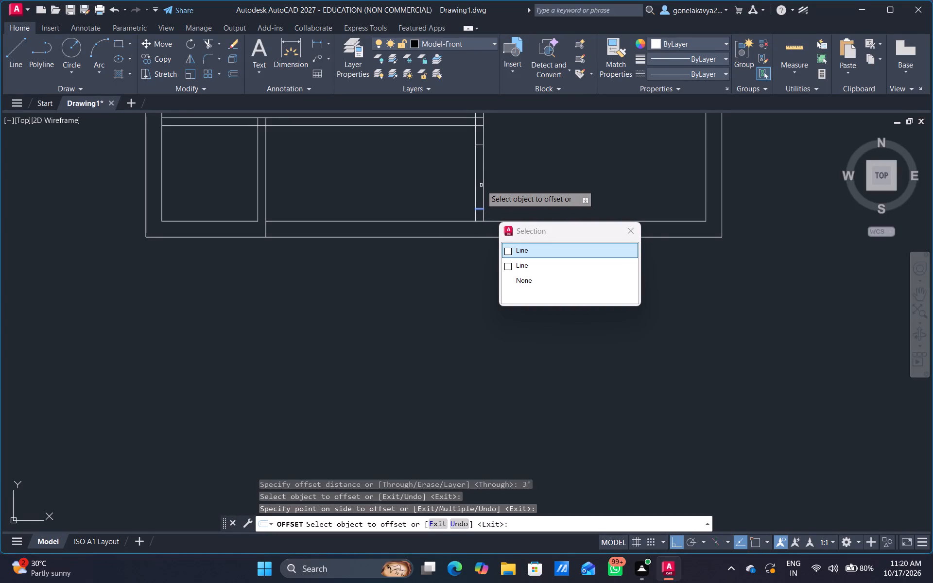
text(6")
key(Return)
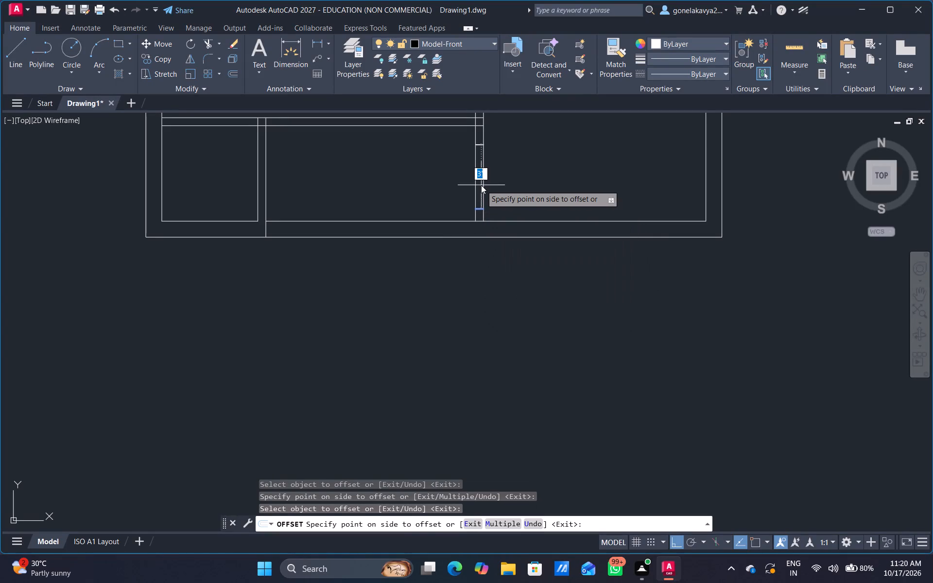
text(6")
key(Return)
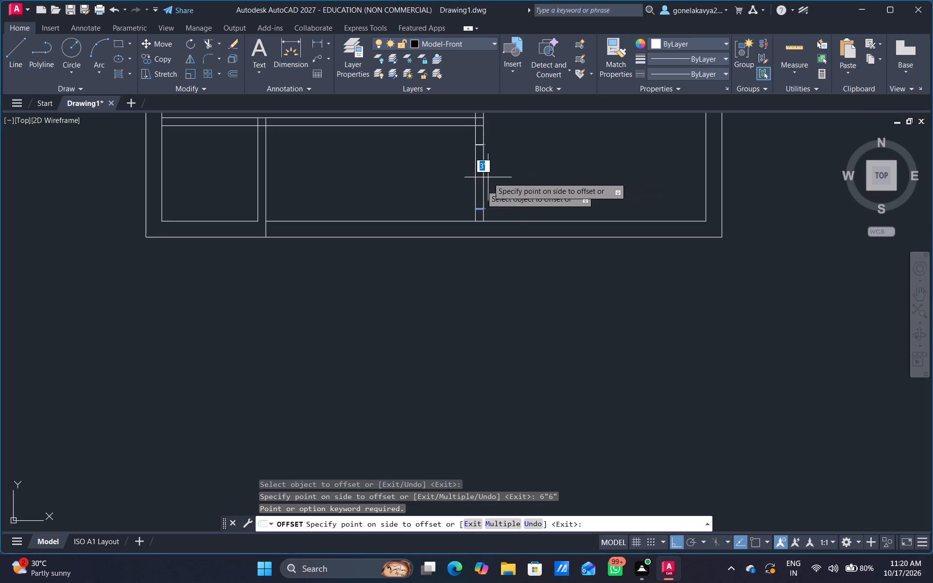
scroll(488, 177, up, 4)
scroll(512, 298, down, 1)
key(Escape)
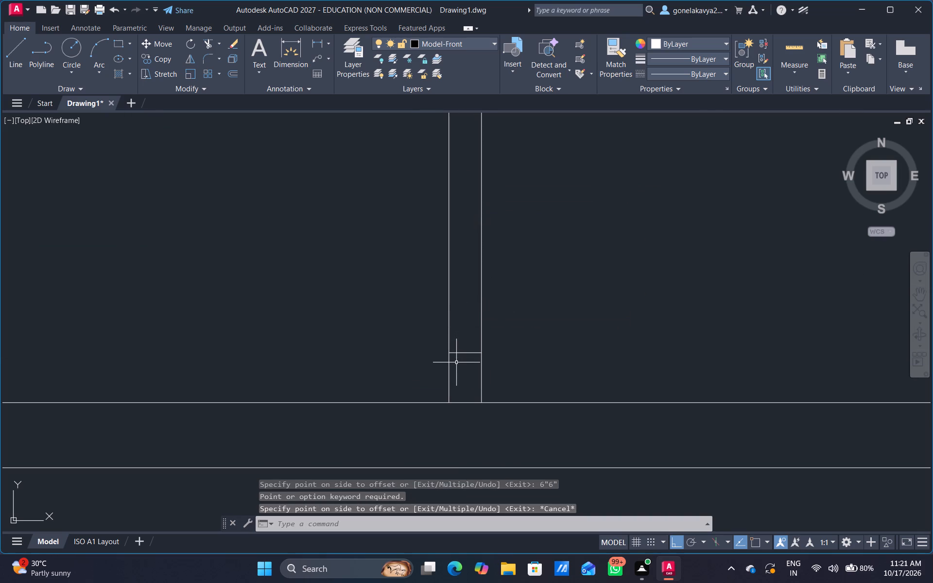
Offset the middle partition's lower cross line 3" upward three times in succession, each copy from the previous one.
key(o)
key(Return)
key(3)
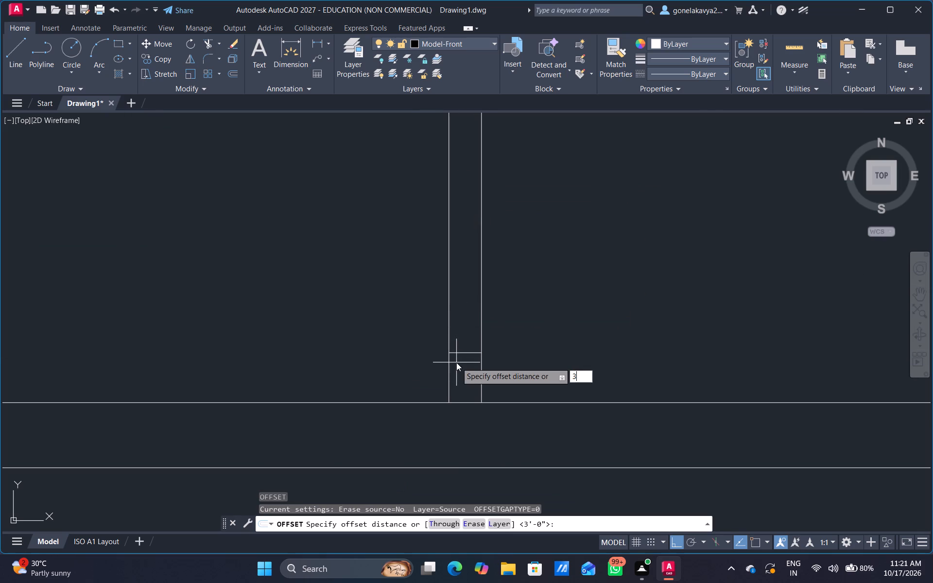
key(shift+quotedbl)
key(Return)
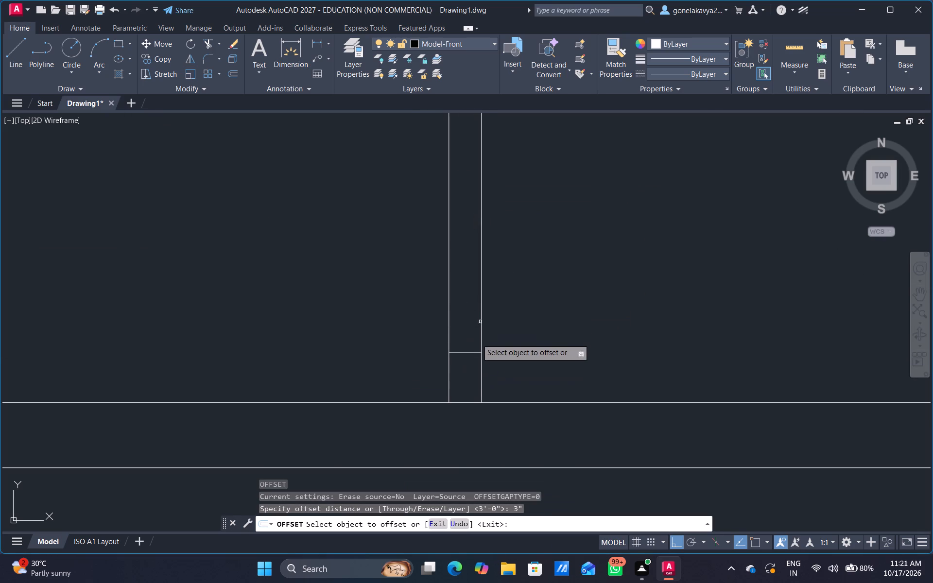
click(462, 353)
click(466, 319)
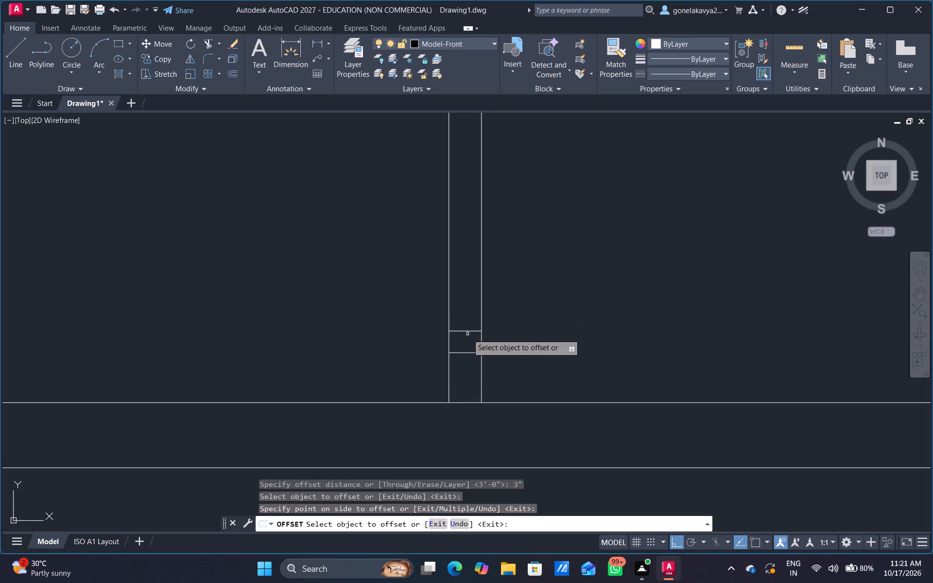
drag(466, 331, 465, 325)
drag(467, 308, 531, 289)
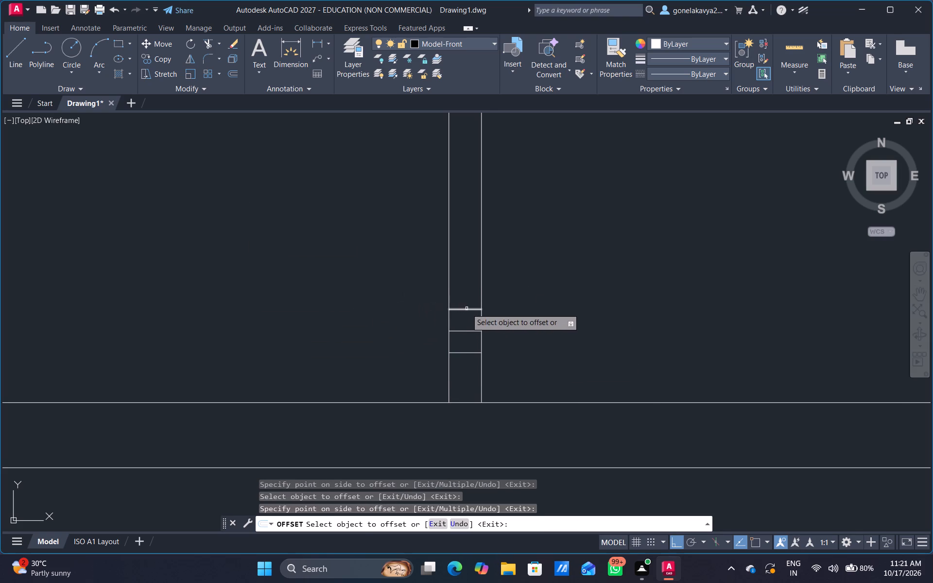
drag(466, 309, 471, 286)
click(470, 247)
key(Escape)
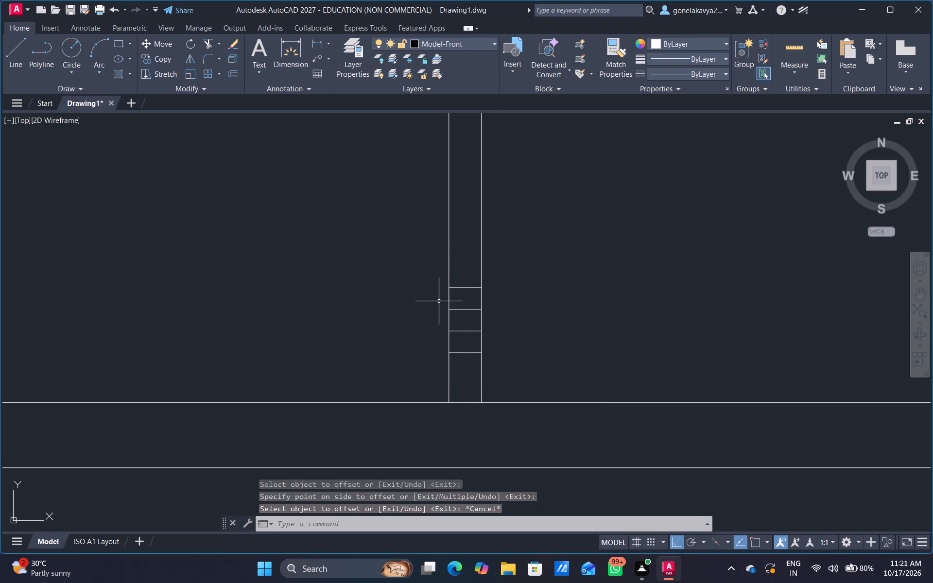
Trim away the three lowest cross lines in the middle partition, keeping the topmost 3" offset copy.
key(r)
key(Escape)
text(TR)
key(space)
scroll(462, 347, up, 2)
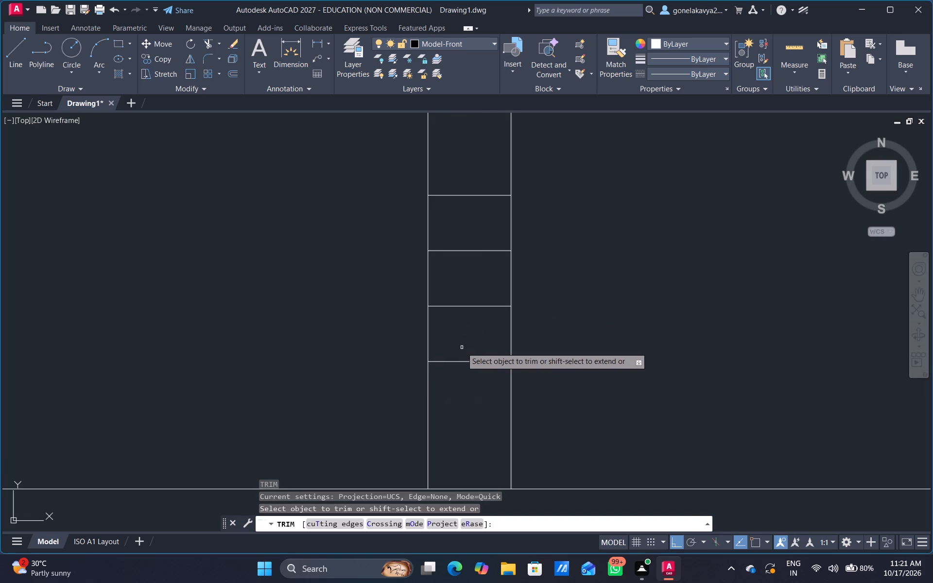
drag(457, 379, 459, 250)
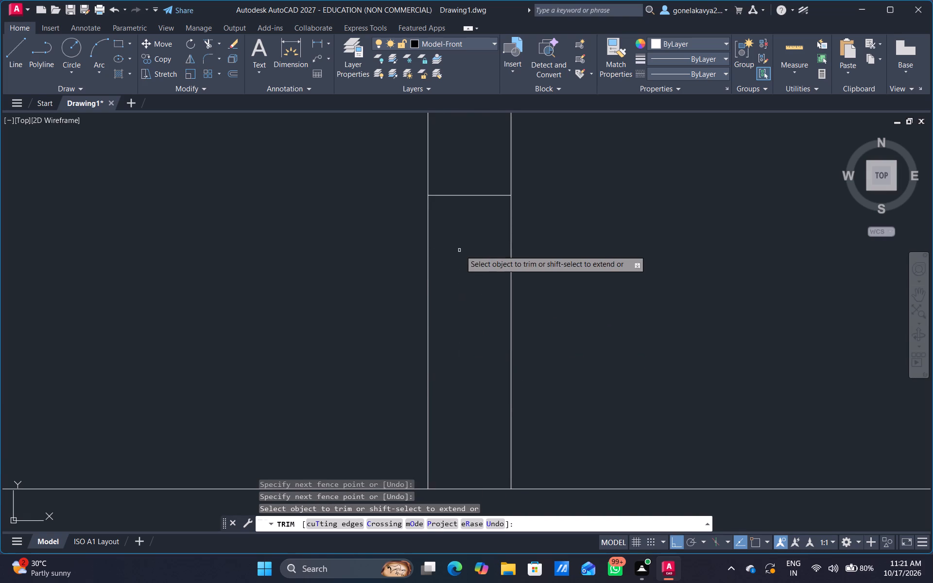
Trim both middle partition lines between the two remaining cross lines to open a doorway.
scroll(461, 252, down, 4)
middle_drag(490, 215, 501, 268)
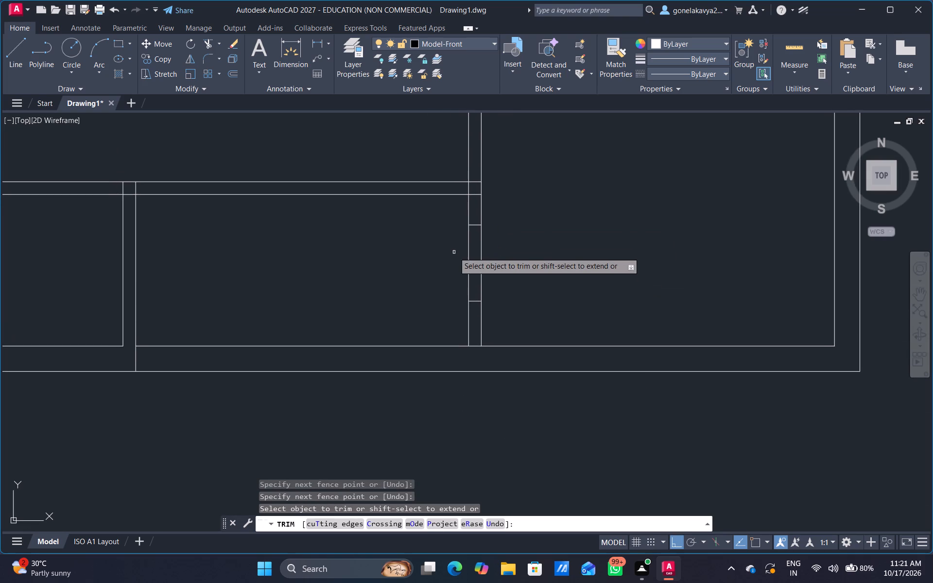
scroll(454, 252, up, 2)
drag(459, 252, 581, 225)
scroll(570, 235, down, 4)
scroll(535, 230, up, 2)
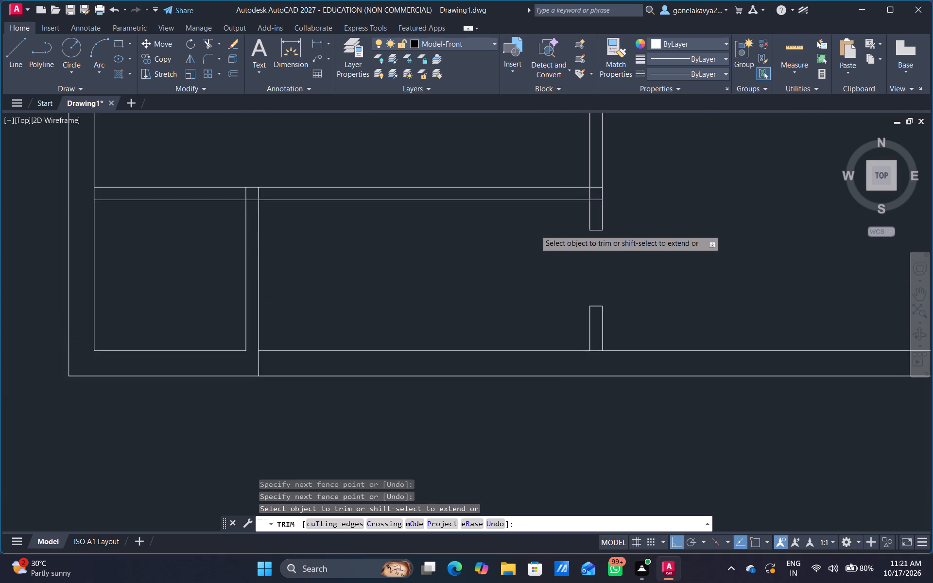
Trim the overlapping lines where the bottom-left horizontal partition meets the middle partition, leaving a clean T-junction.
scroll(535, 229, up, 2)
middle_drag(542, 229, 485, 379)
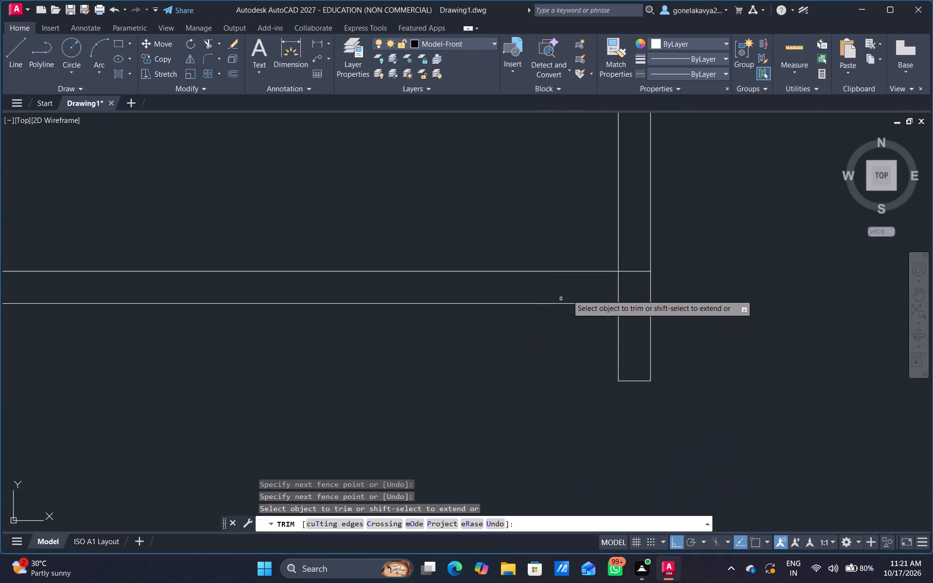
scroll(577, 287, up, 2)
drag(600, 290, 722, 227)
drag(722, 257, 739, 389)
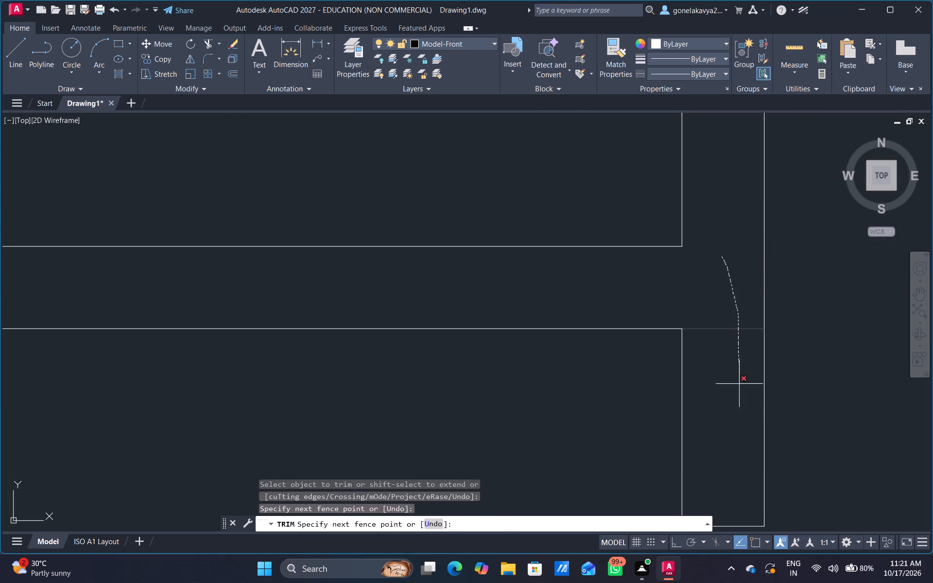
drag(739, 389, 739, 404)
scroll(640, 386, down, 5)
middle_drag(535, 420, 634, 250)
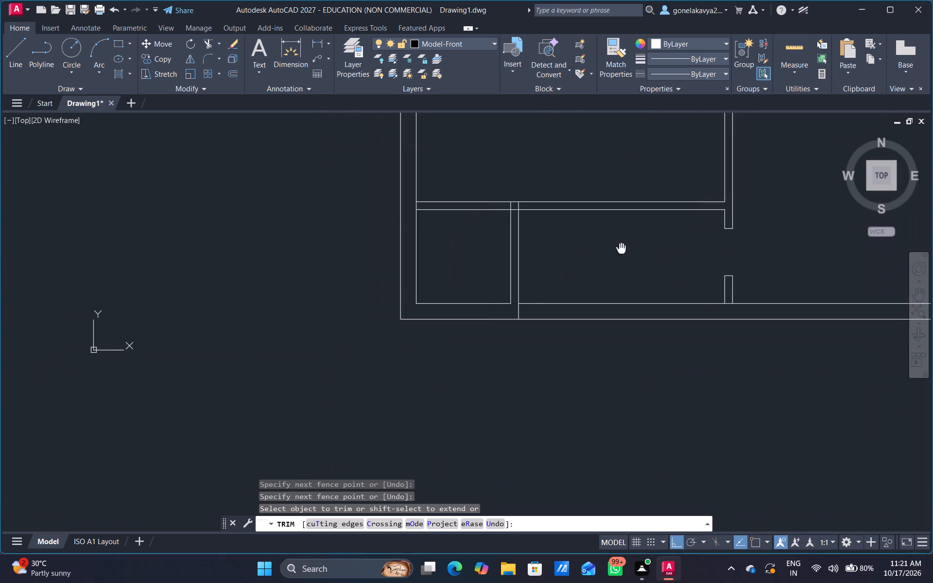
Trim the bottom-left vertical partition's two lines inside the horizontal partition.
middle_drag(634, 250, 635, 281)
scroll(529, 233, up, 4)
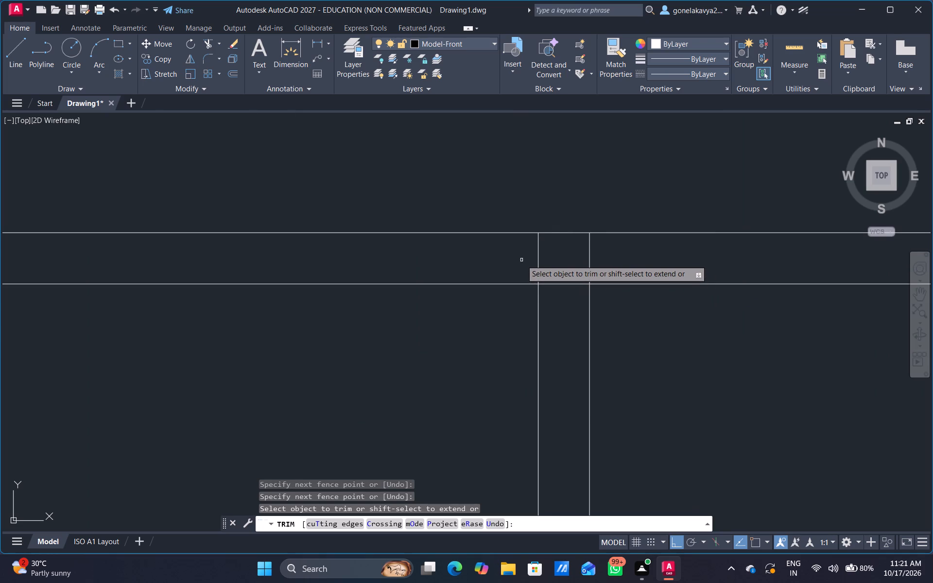
drag(503, 253, 608, 254)
scroll(671, 305, down, 1)
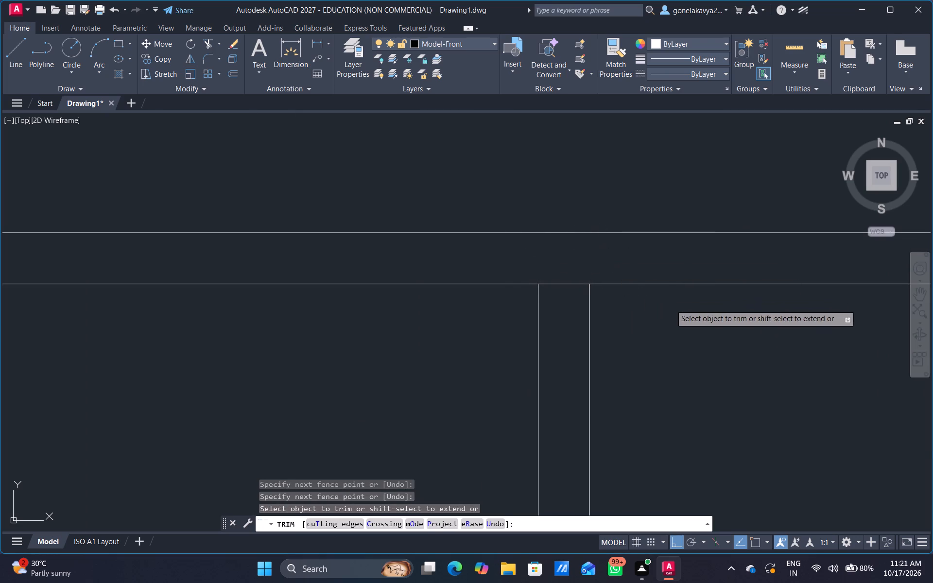
scroll(671, 306, down, 2)
middle_drag(687, 338, 580, 323)
key(Escape)
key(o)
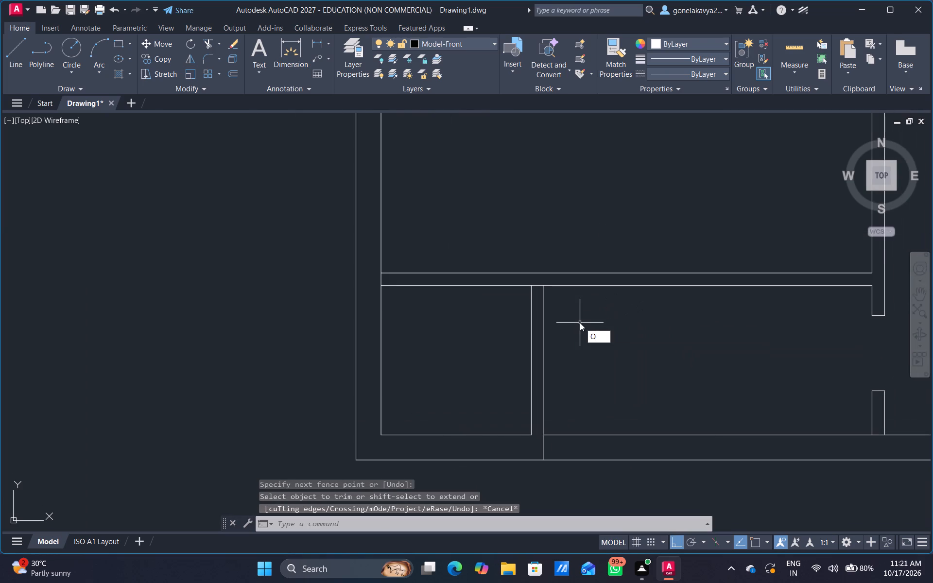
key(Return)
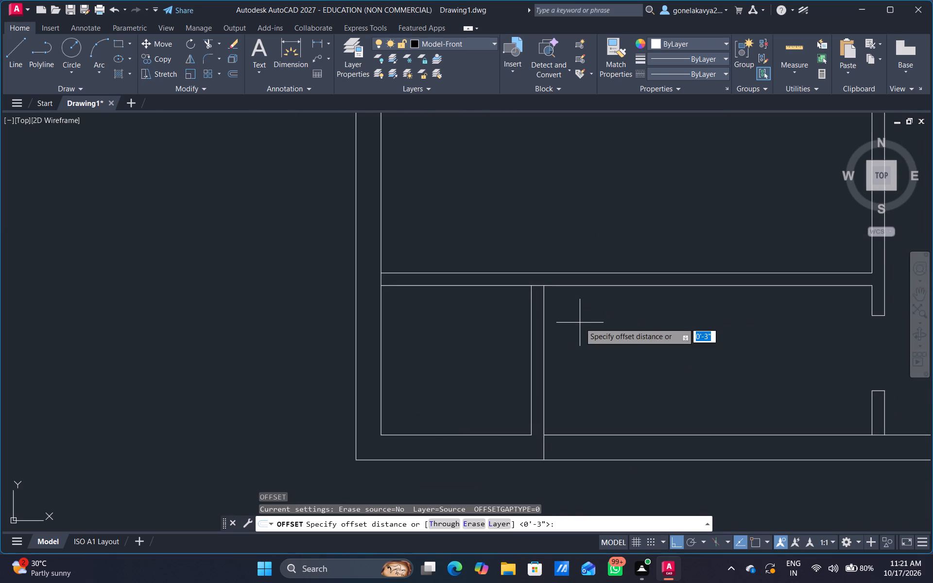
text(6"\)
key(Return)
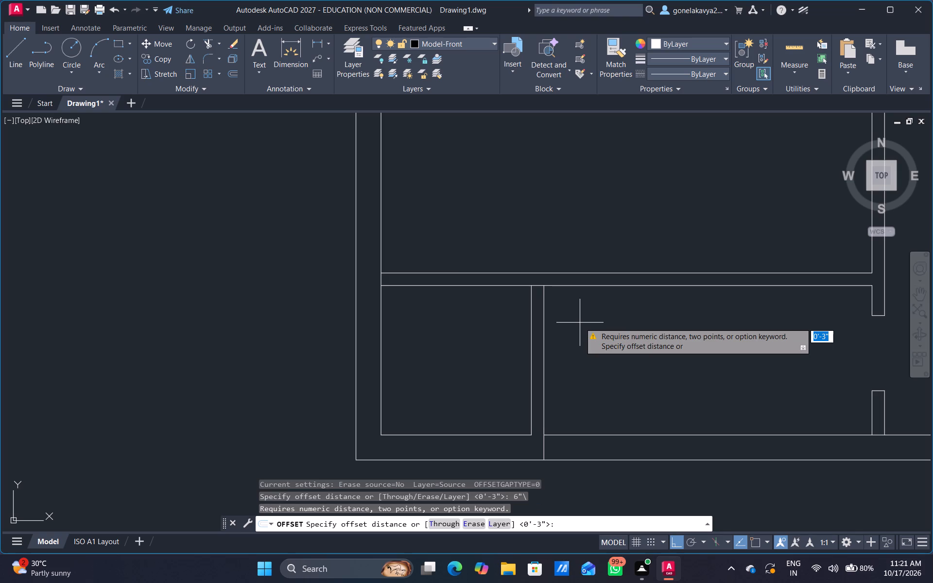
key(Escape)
Offset the bottom-left horizontal partition's lower line 6" downward, and offset that copy 3' further down.
key(o)
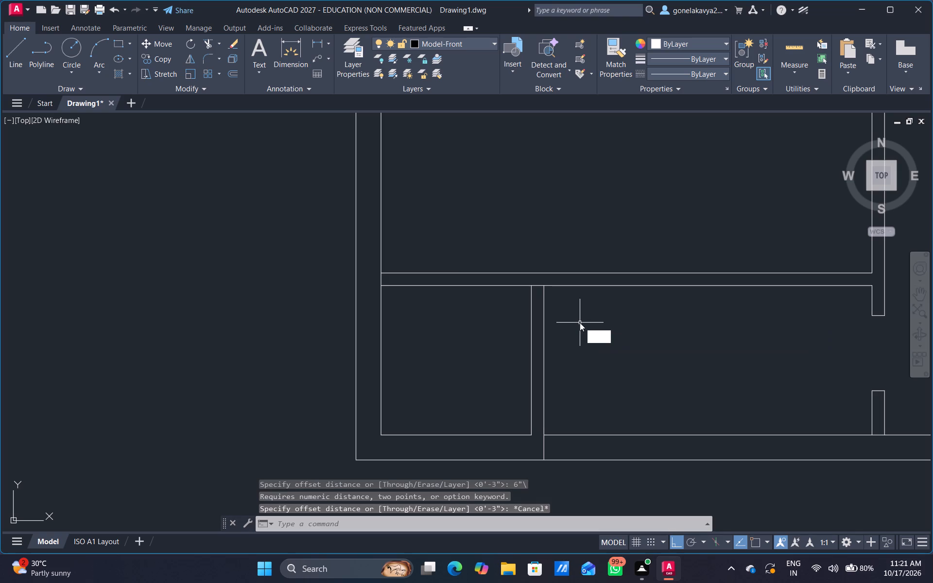
key(Return)
key(6)
key(shift+quotedbl)
key(Return)
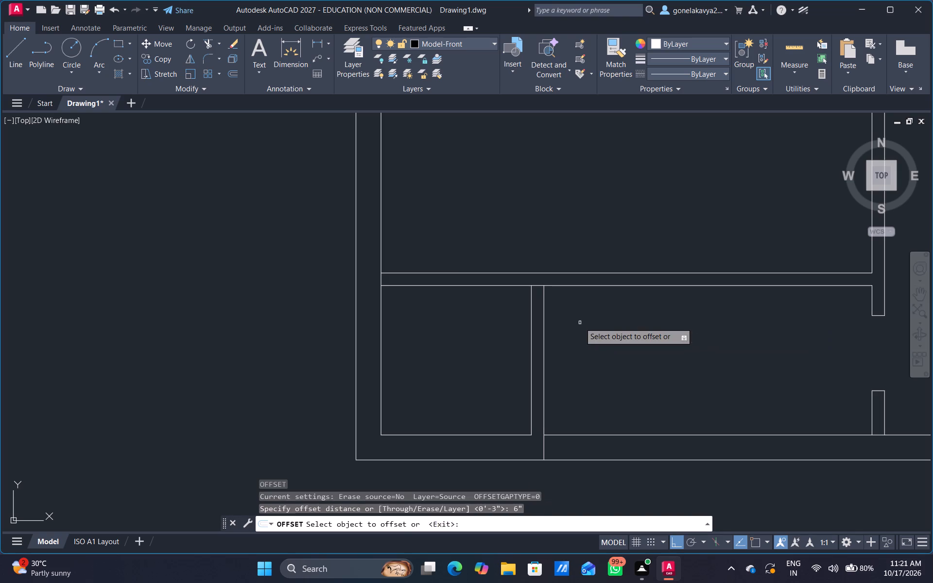
click(588, 287)
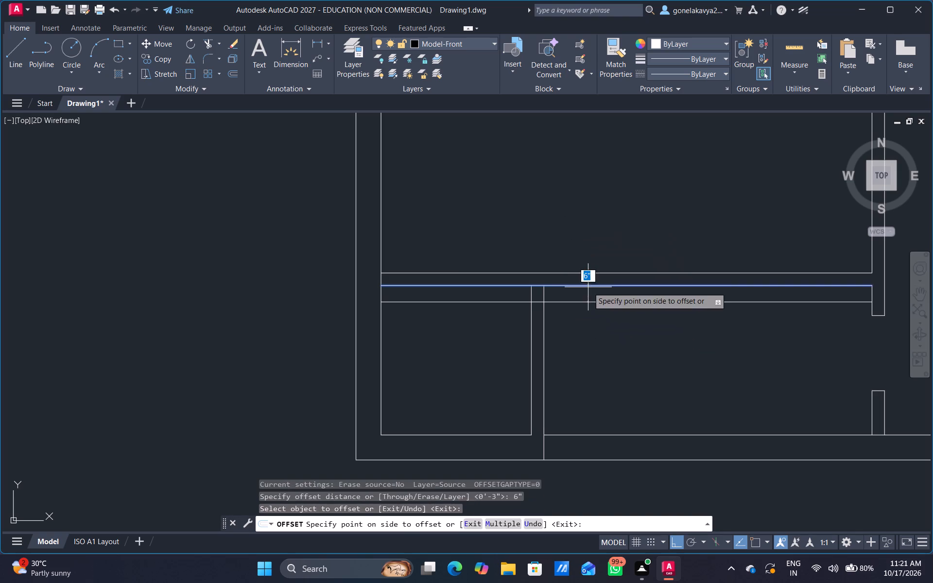
click(588, 330)
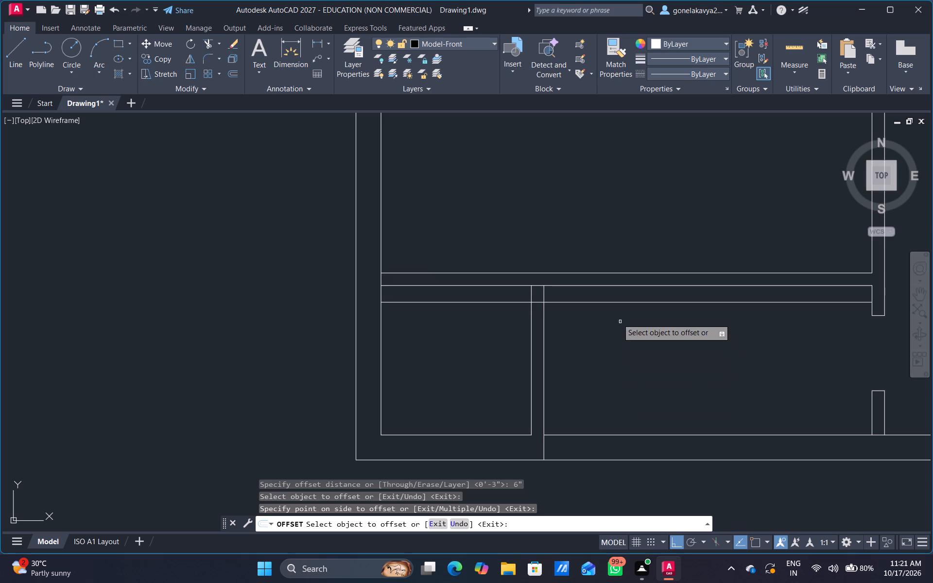
click(607, 304)
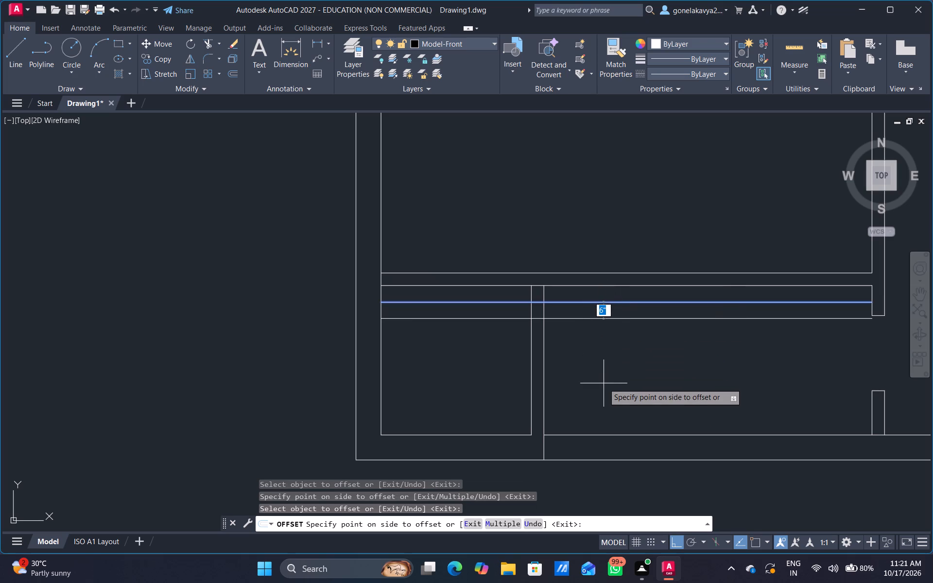
text(3')
key(Return)
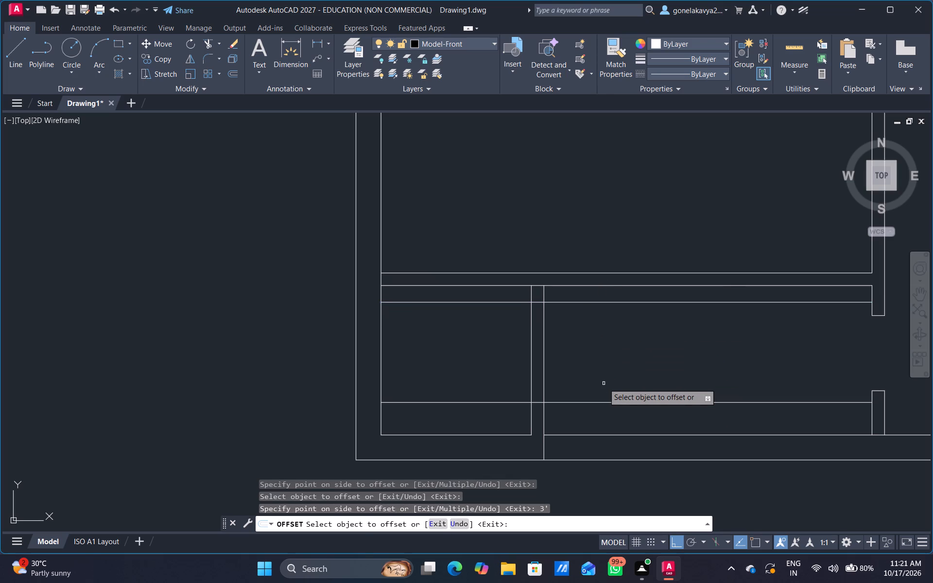
key(Escape)
Trim the bottom-left vertical partition between the two offset lines into a 3' doorway, and trim those lines' excess on both sides.
text(TR)
key(space)
drag(572, 427, 568, 410)
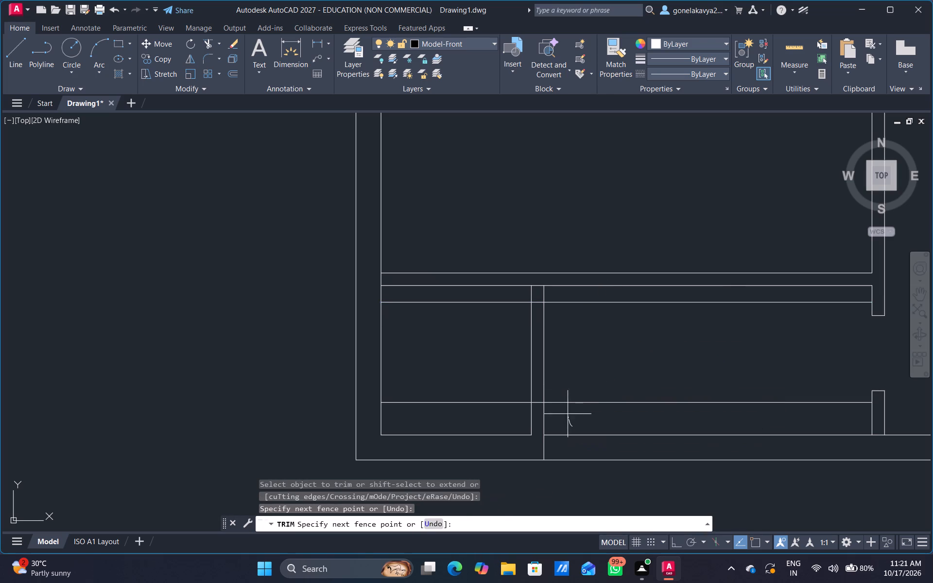
drag(568, 410, 567, 381)
drag(503, 418, 503, 374)
drag(517, 376, 558, 362)
drag(602, 297, 603, 312)
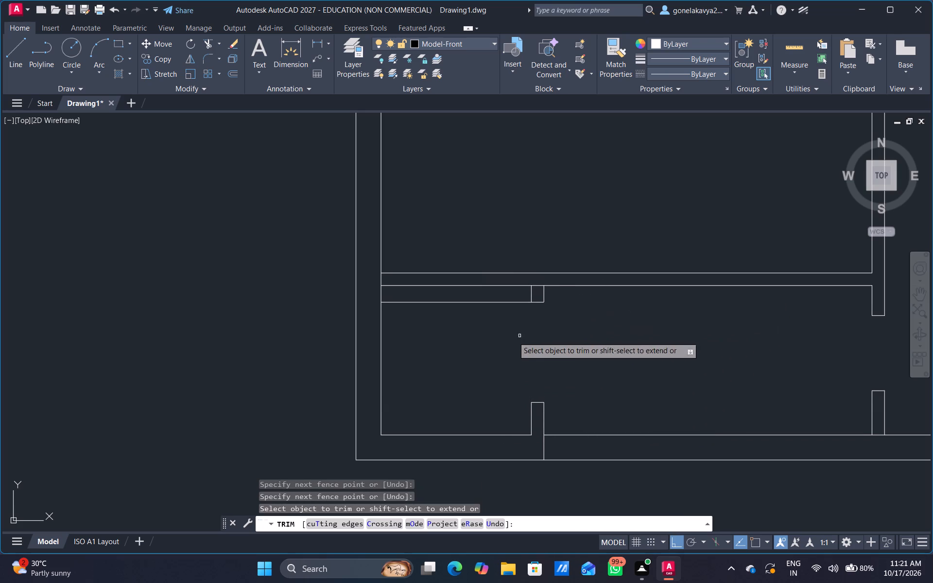
drag(493, 300, 490, 321)
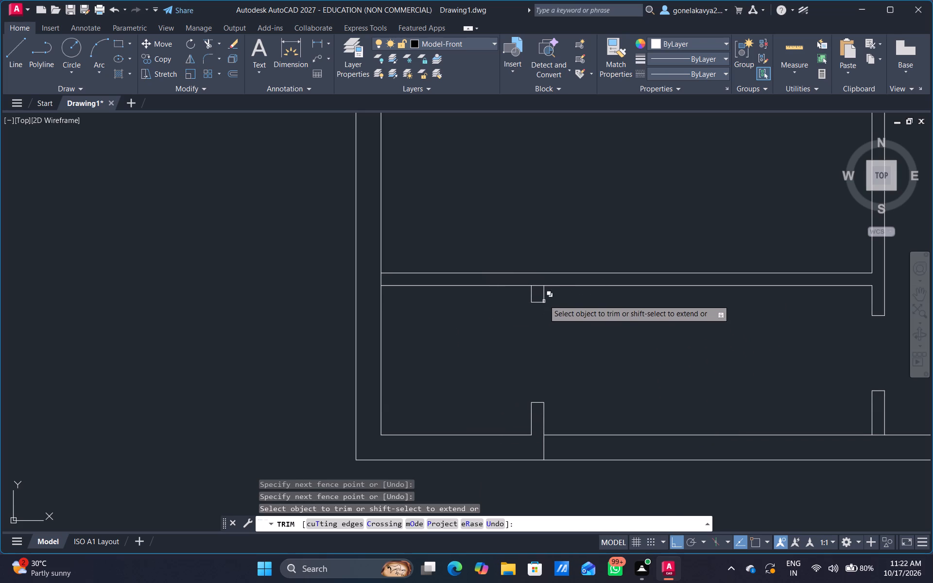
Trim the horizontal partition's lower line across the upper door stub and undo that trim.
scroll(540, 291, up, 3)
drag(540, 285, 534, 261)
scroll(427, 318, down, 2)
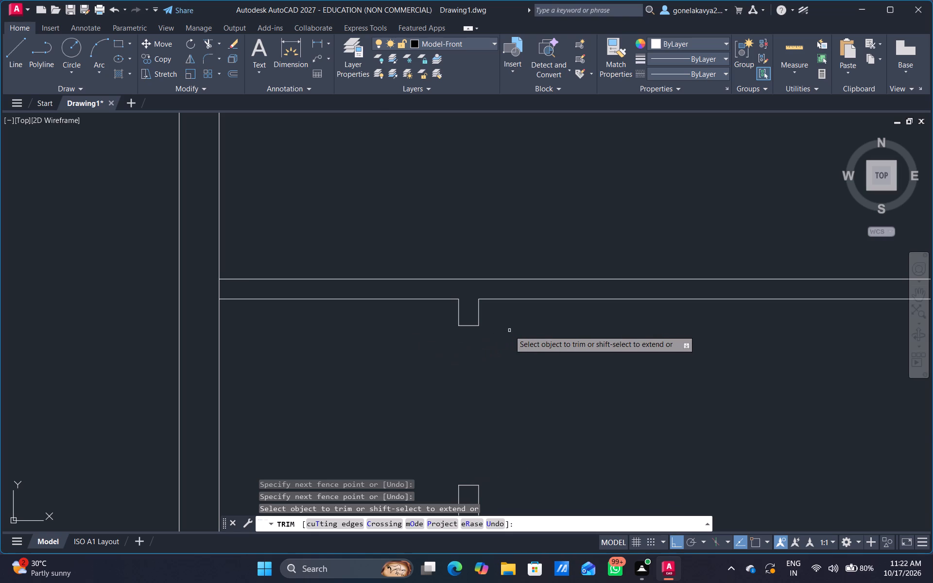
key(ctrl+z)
Trim the horizontal partition's lower line across the upper door stub, and the left outer wall's inner line between the partition's two lines.
middle_drag(564, 316, 516, 367)
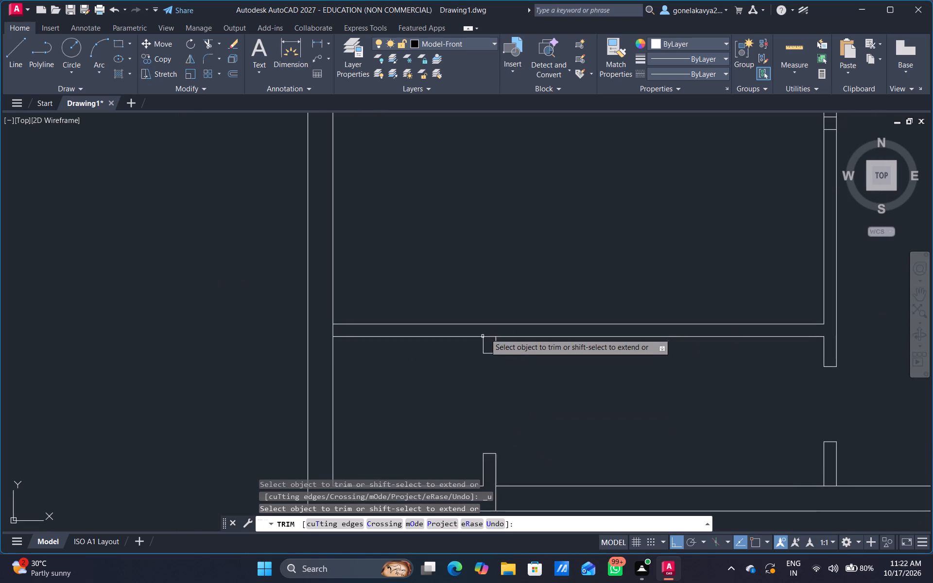
scroll(500, 322, up, 1)
drag(487, 341, 480, 360)
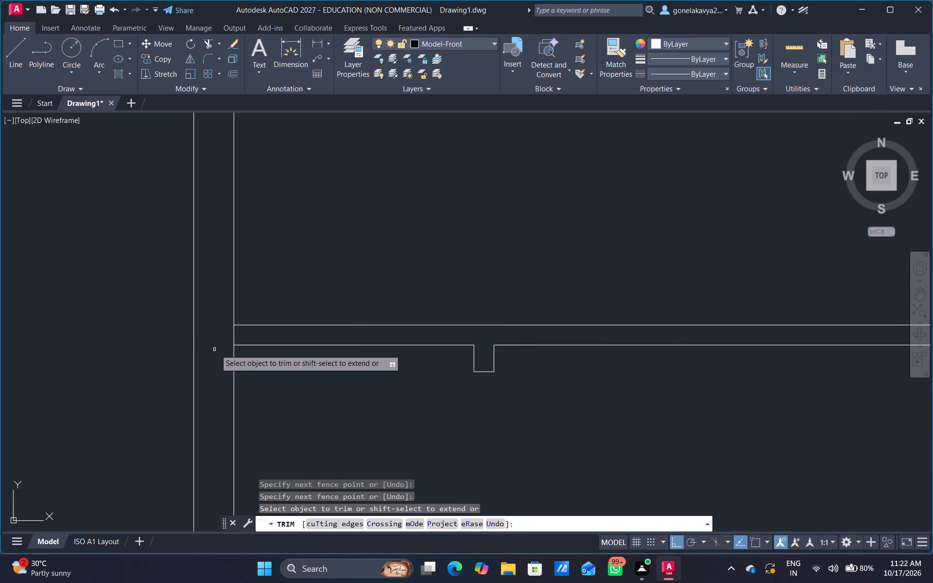
drag(228, 327, 242, 335)
middle_drag(466, 437, 445, 422)
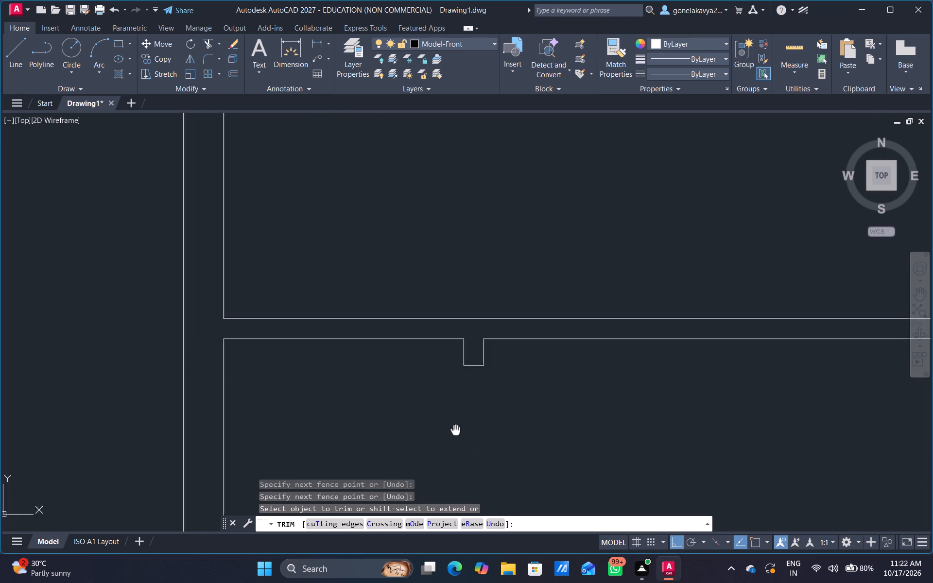
middle_drag(445, 422, 353, 420)
scroll(353, 420, down, 1)
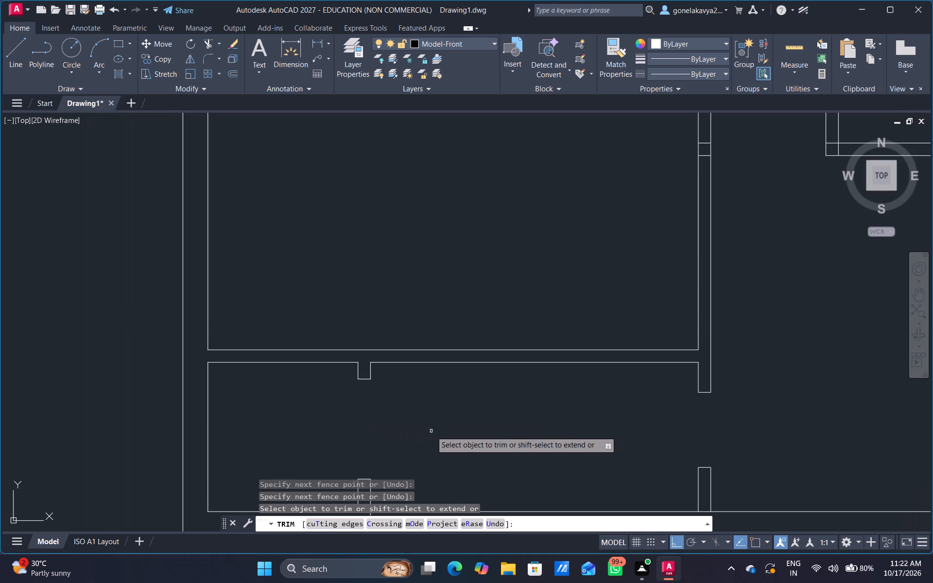
key(Escape)
Extend the right-hand line of the upper door stub up to the horizontal partition's upper line.
text(EX)
key(space)
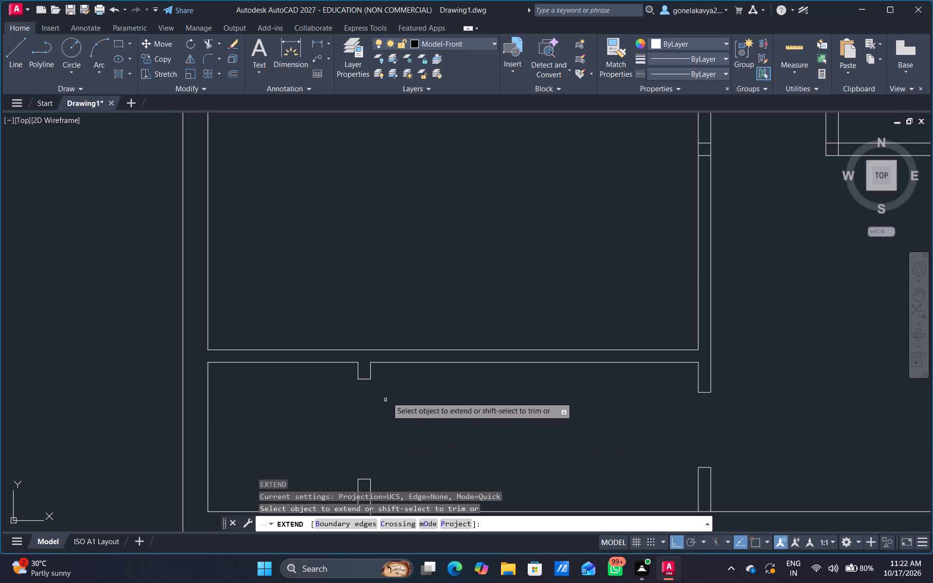
scroll(379, 369, up, 1)
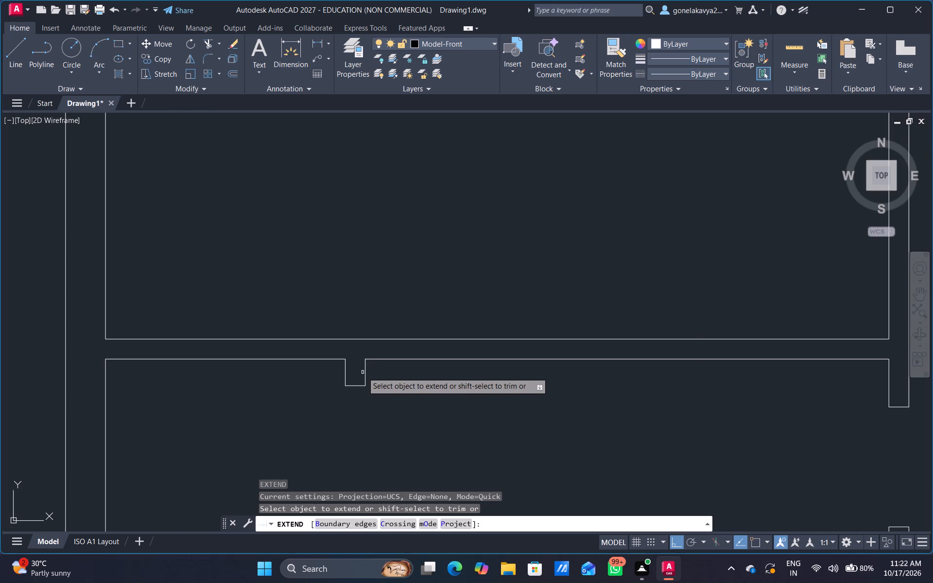
click(363, 372)
click(369, 372)
scroll(397, 400, down, 2)
middle_drag(432, 422, 410, 422)
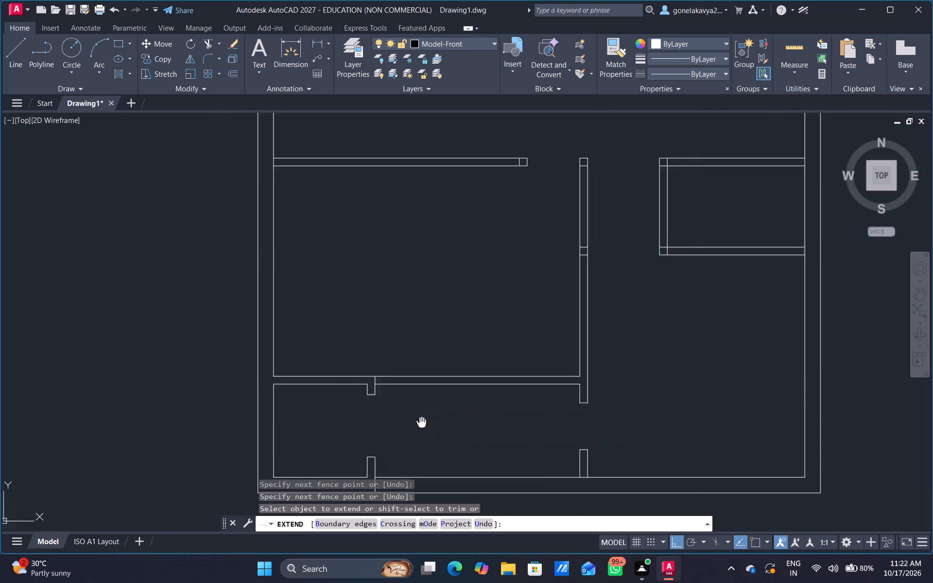
middle_drag(410, 422, 382, 422)
key(Escape)
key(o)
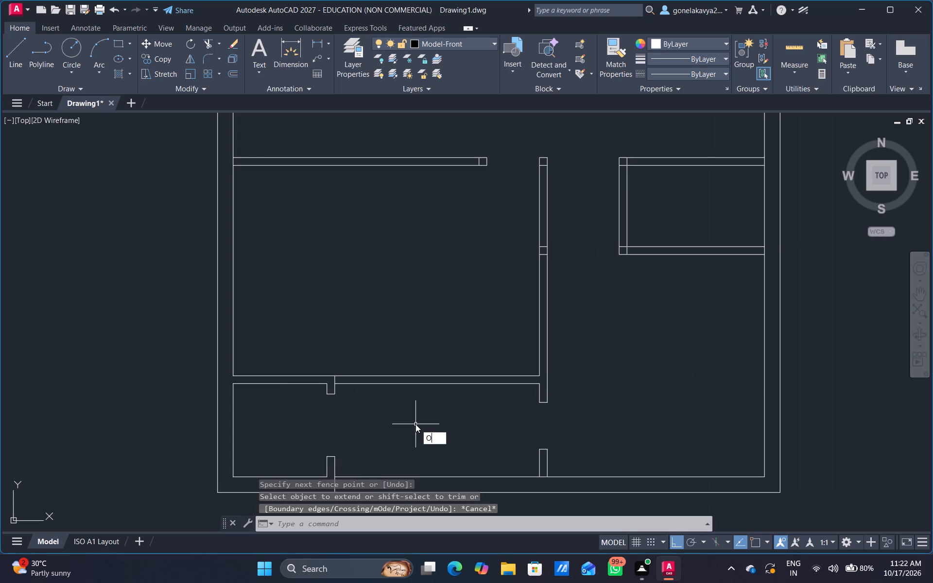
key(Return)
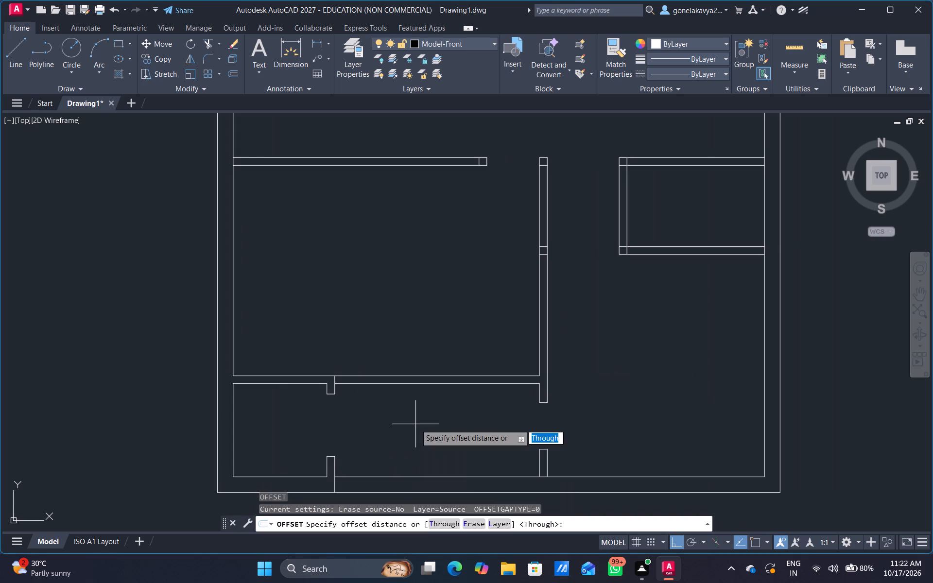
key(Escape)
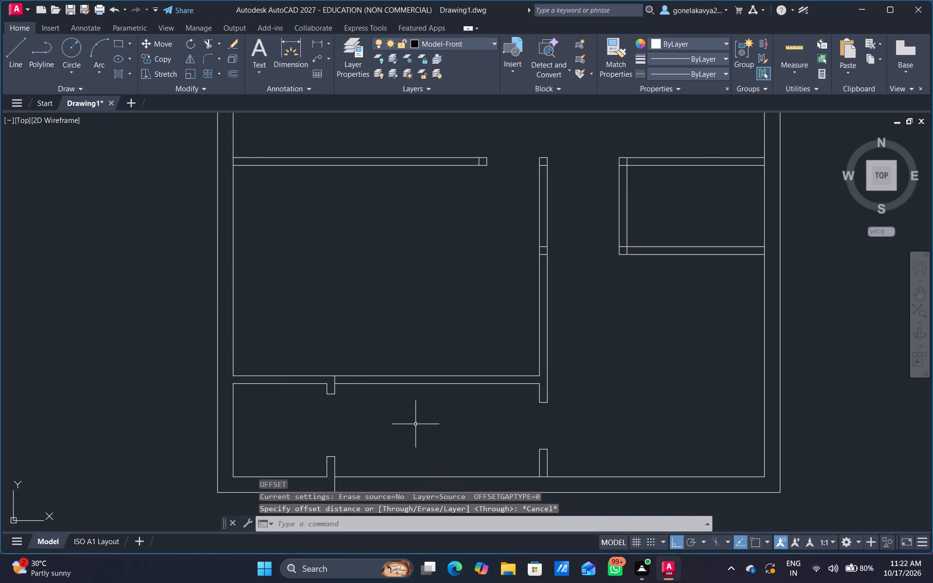
Extend the short left jamb line of the middle partition up to the horizontal partition's upper line.
text(EX)
key(space)
scroll(546, 400, up, 2)
click(532, 373)
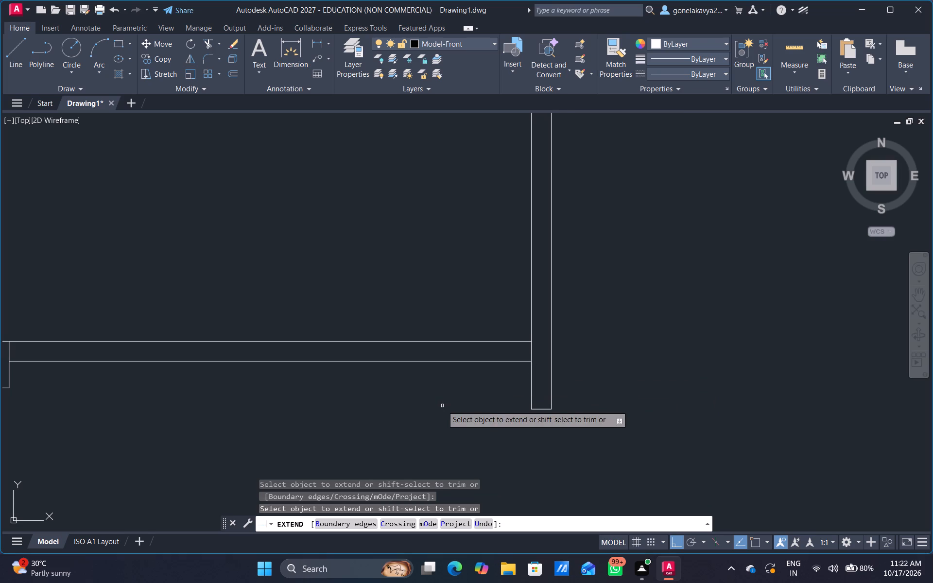
key(Escape)
Offset the middle partition's short left jamb line 2' to the left, and offset that copy another 2' left.
key(o)
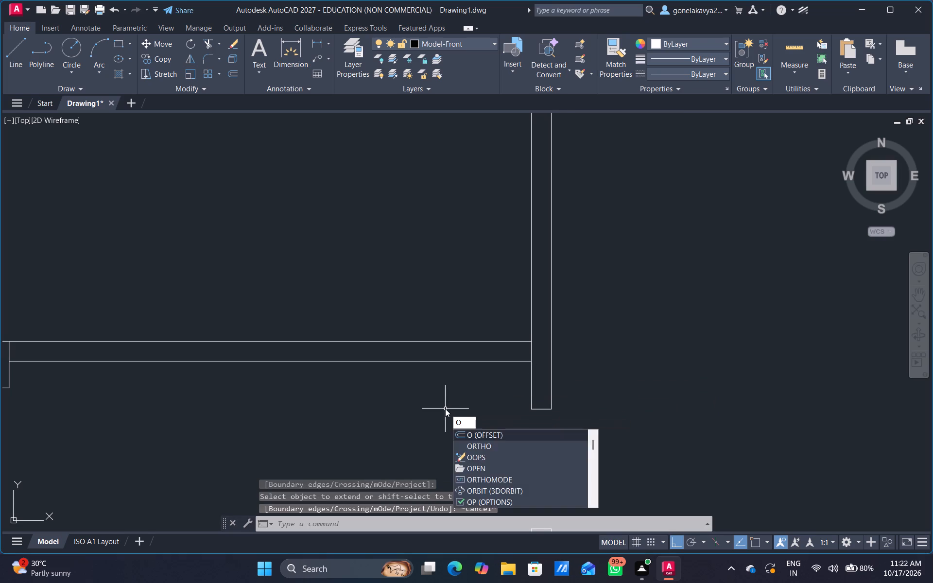
key(Return)
text(2')
key(Return)
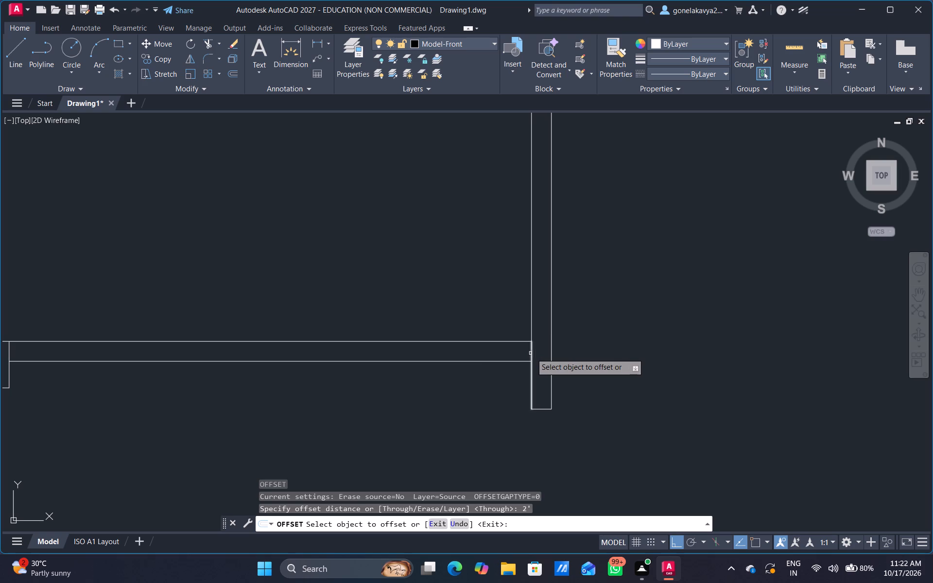
click(531, 353)
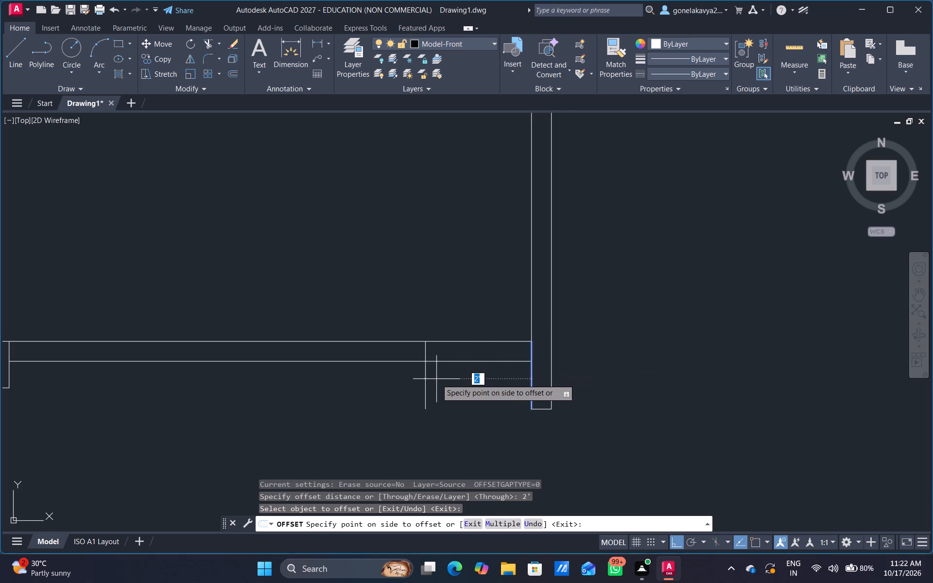
click(436, 379)
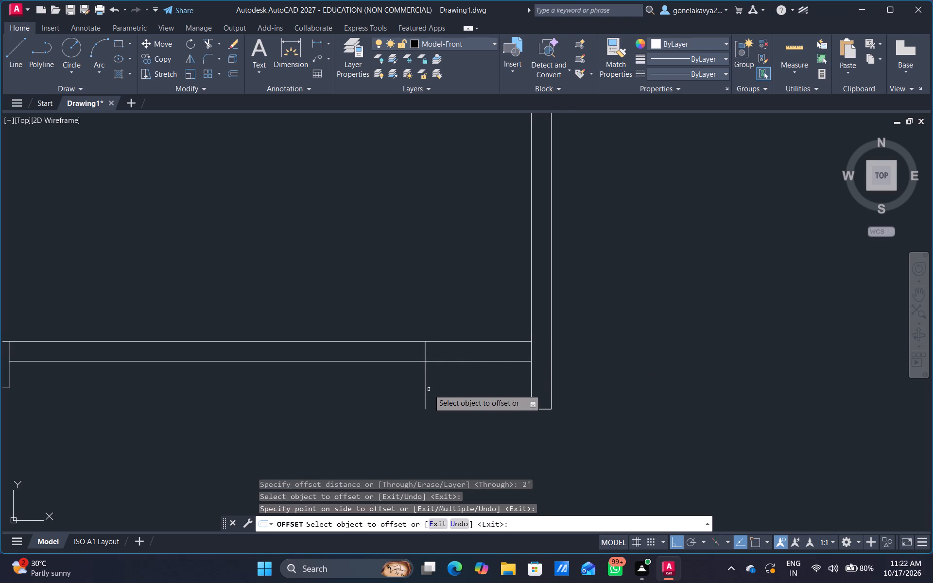
click(428, 394)
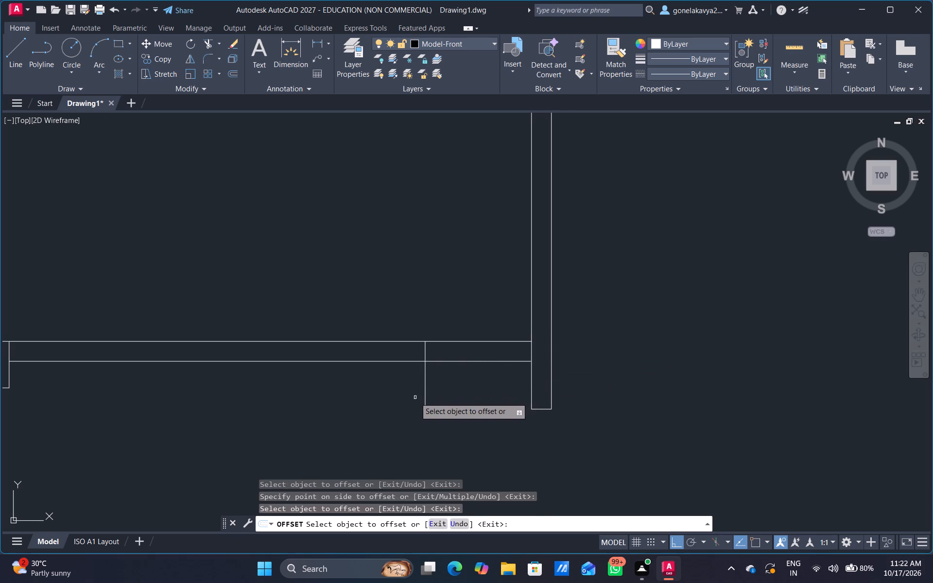
click(427, 397)
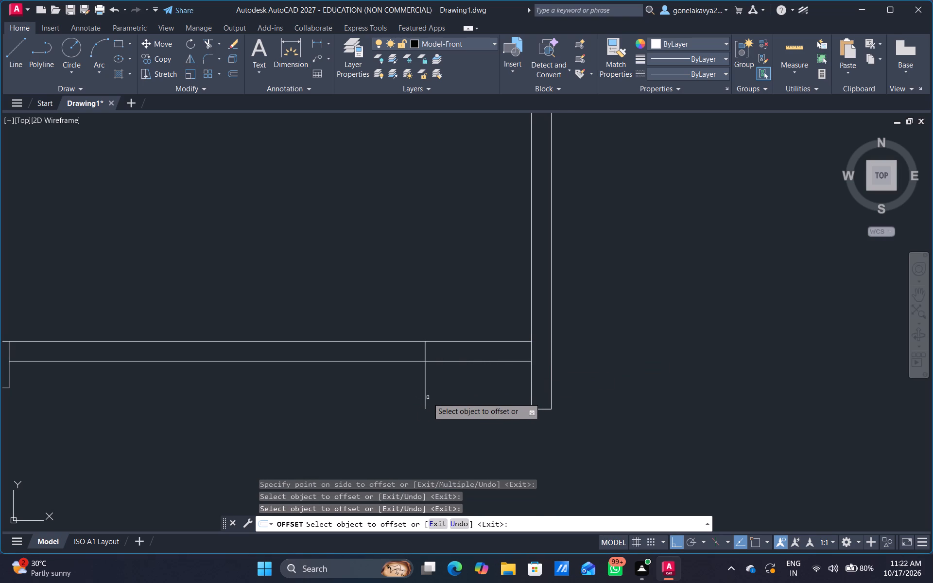
click(424, 397)
click(349, 409)
Offset the leftmost new cross line on the horizontal partition 3' further left.
scroll(311, 404, down, 2)
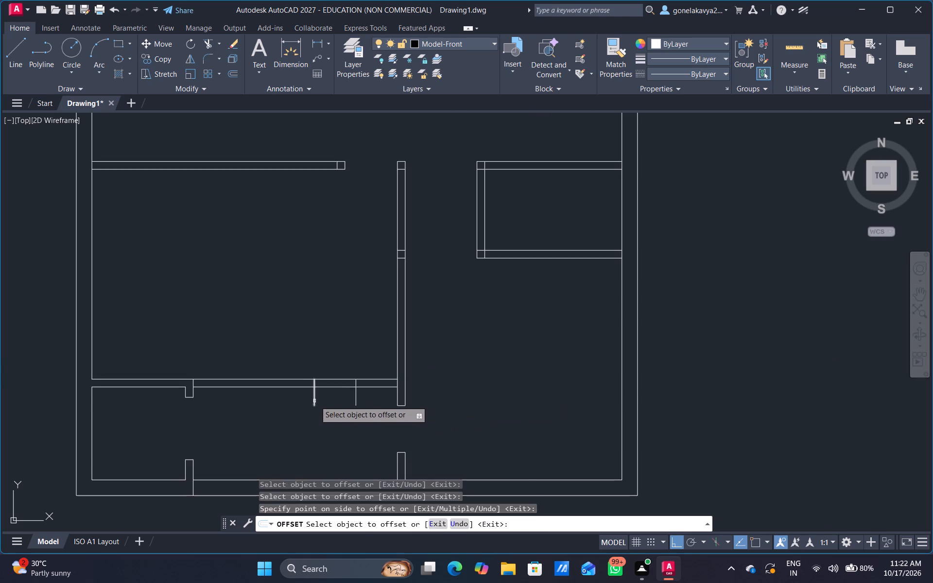
click(315, 400)
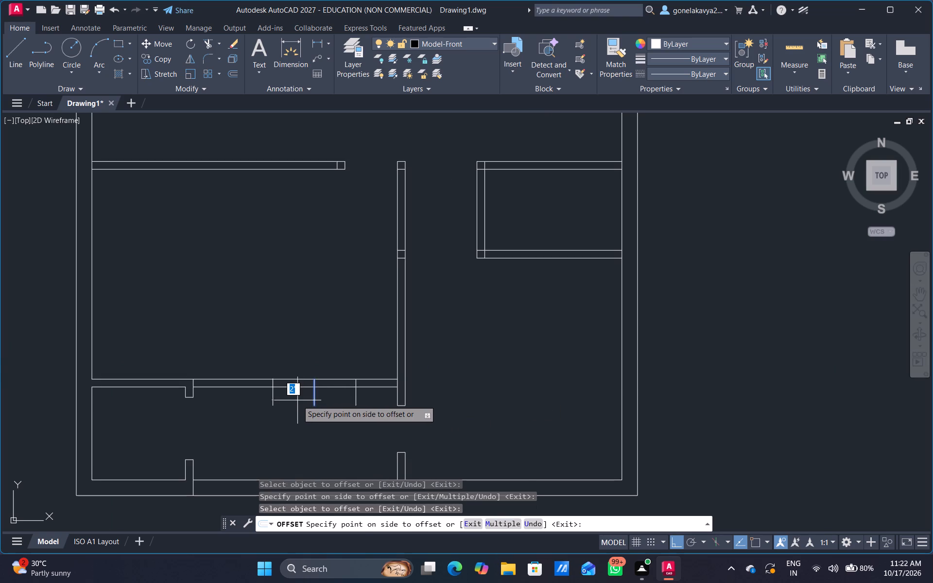
scroll(297, 400, up, 1)
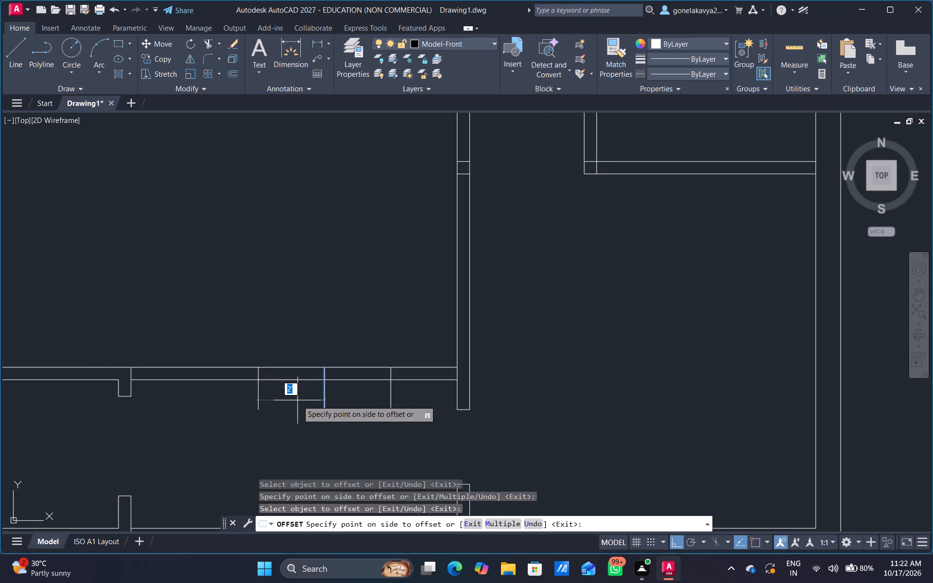
text(3')
key(Return)
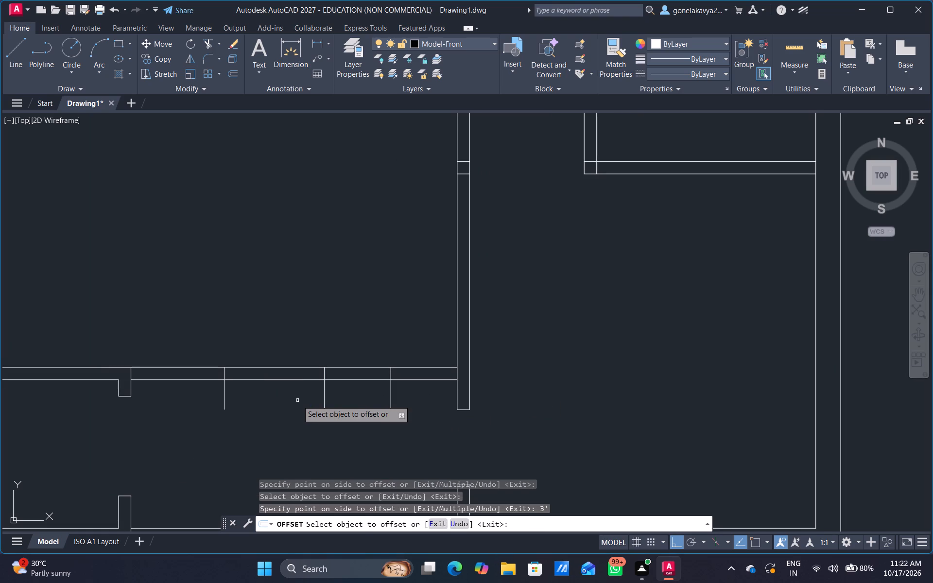
middle_drag(240, 421, 385, 444)
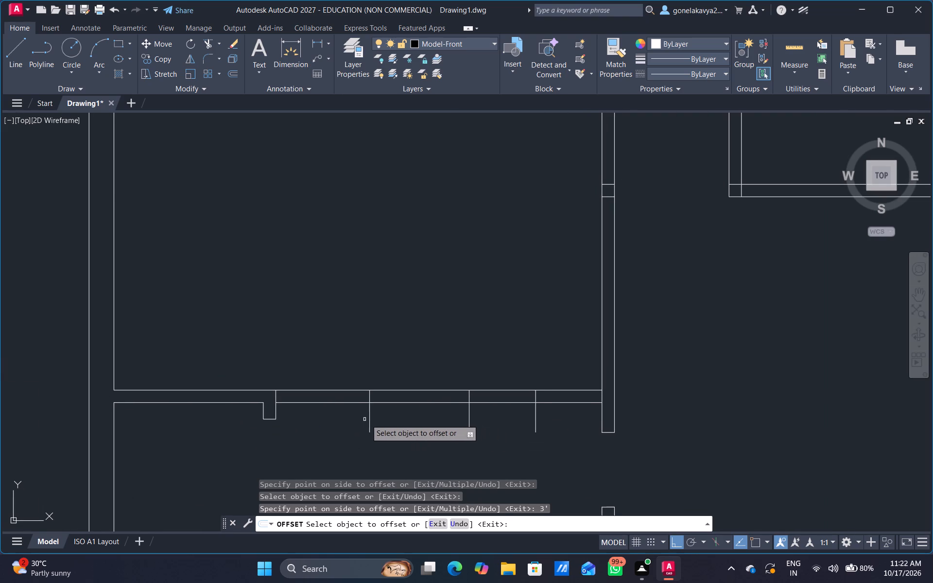
Offset the leftmost cross line on the horizontal partition 3" to the left.
click(370, 429)
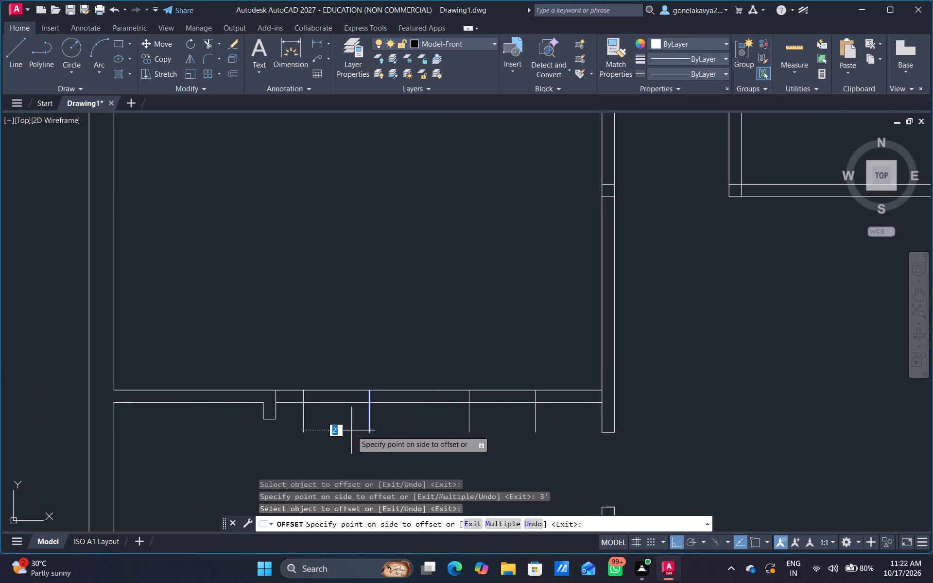
text(3")
key(Return)
key(Escape)
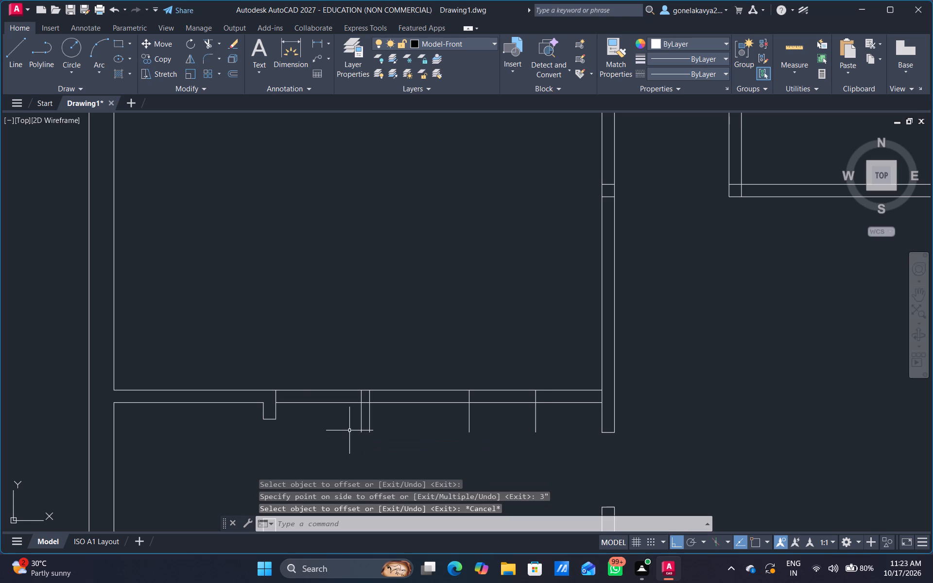
Trim the horizontal partition's lines on both sides of the 3" line pair, and the pair's tails below the partition.
text(TR)
key(space)
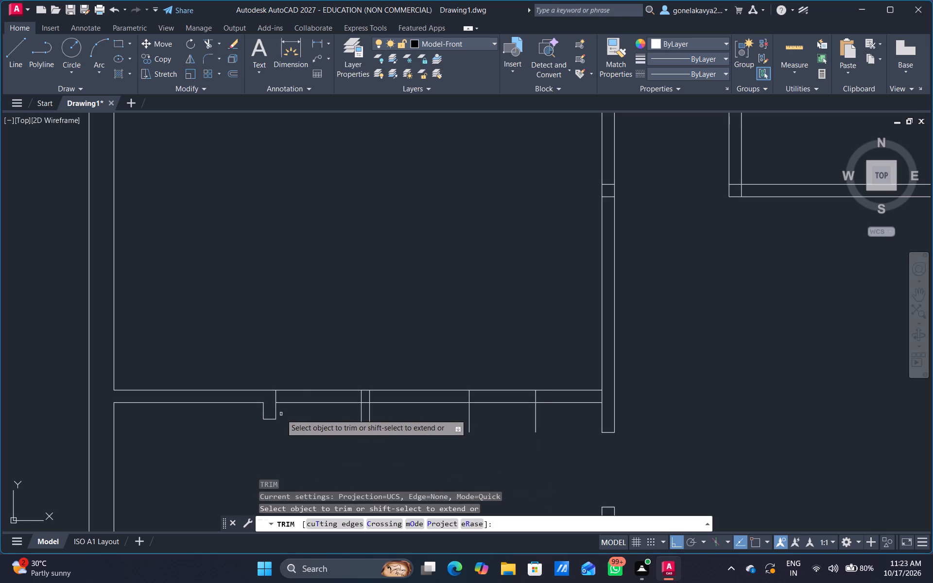
scroll(305, 417, up, 2)
drag(305, 417, 350, 248)
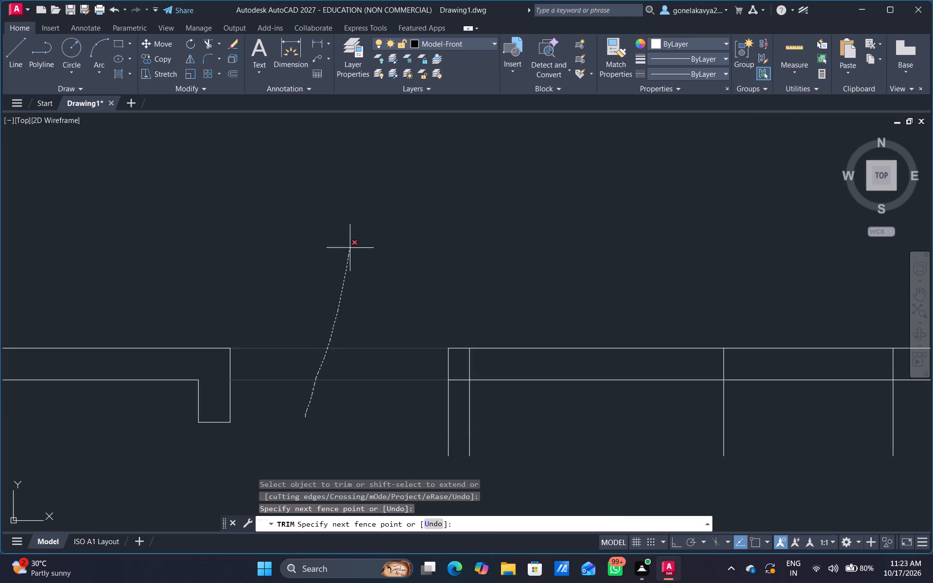
drag(350, 248, 350, 247)
drag(412, 418, 466, 438)
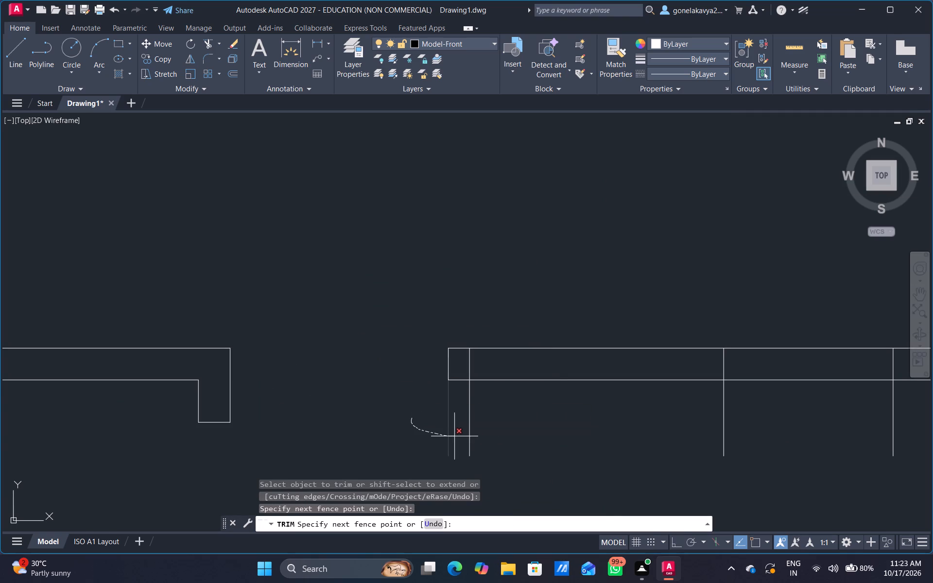
drag(466, 438, 490, 438)
scroll(547, 420, down, 1)
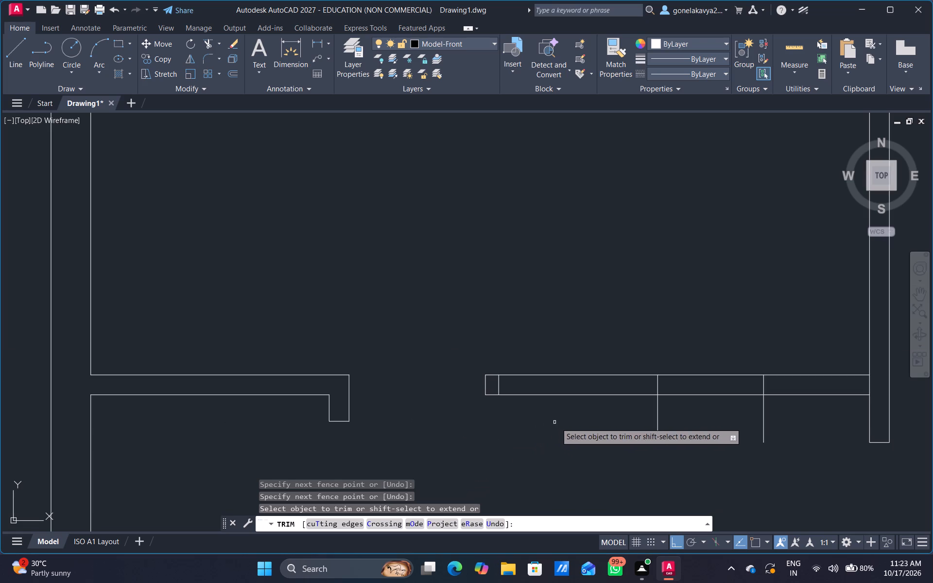
drag(570, 422, 567, 342)
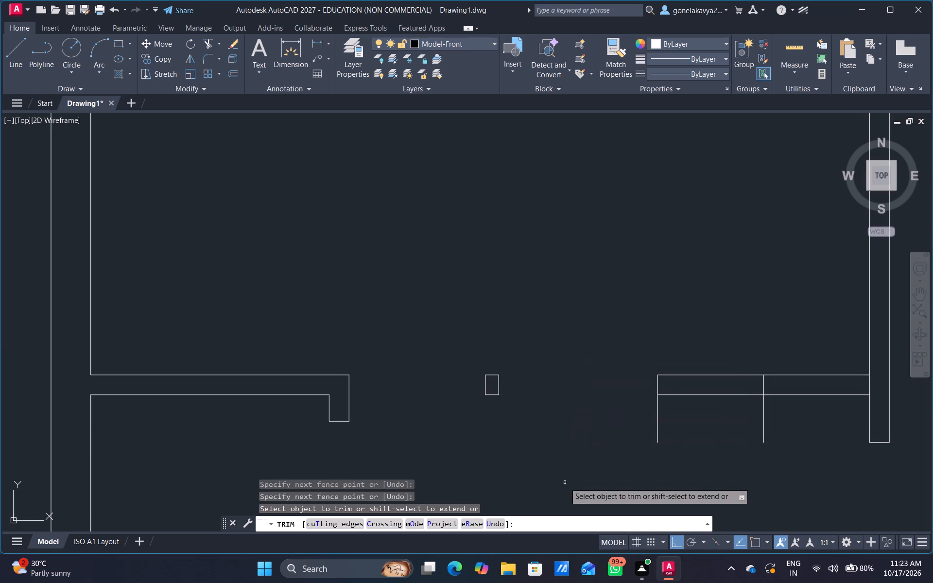
Trim away the rightmost cross line on the remaining horizontal partition, both its tail and the part between the partition lines.
middle_drag(732, 423, 643, 422)
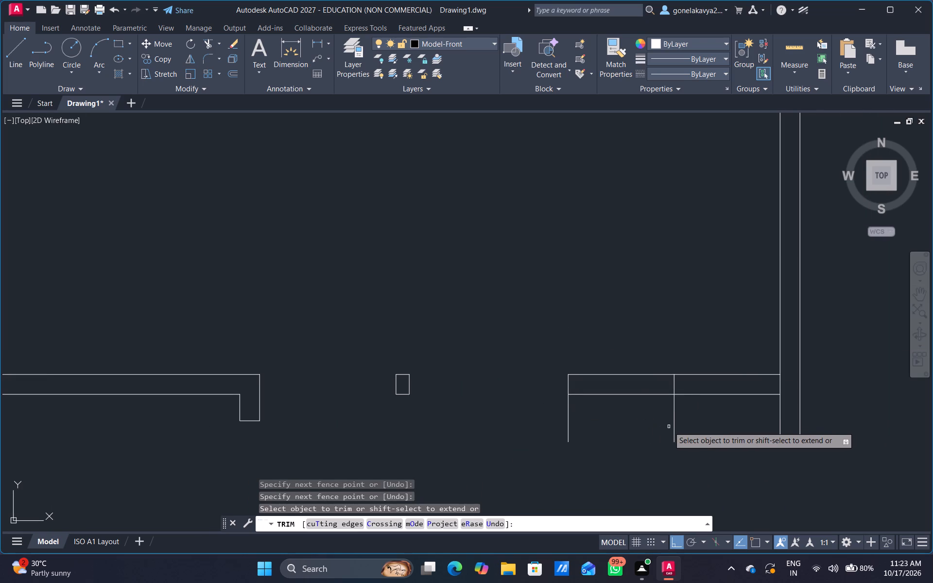
scroll(692, 404, up, 1)
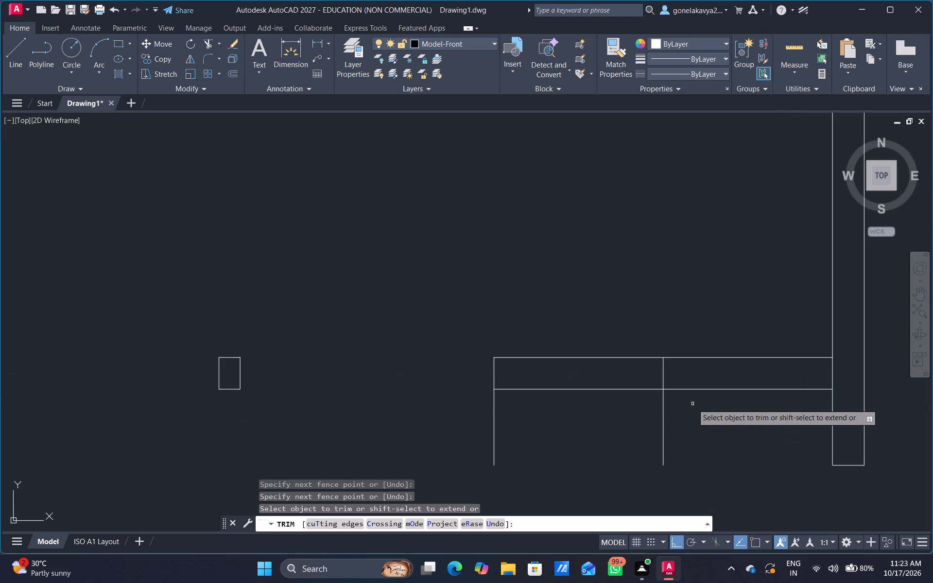
drag(674, 417, 636, 442)
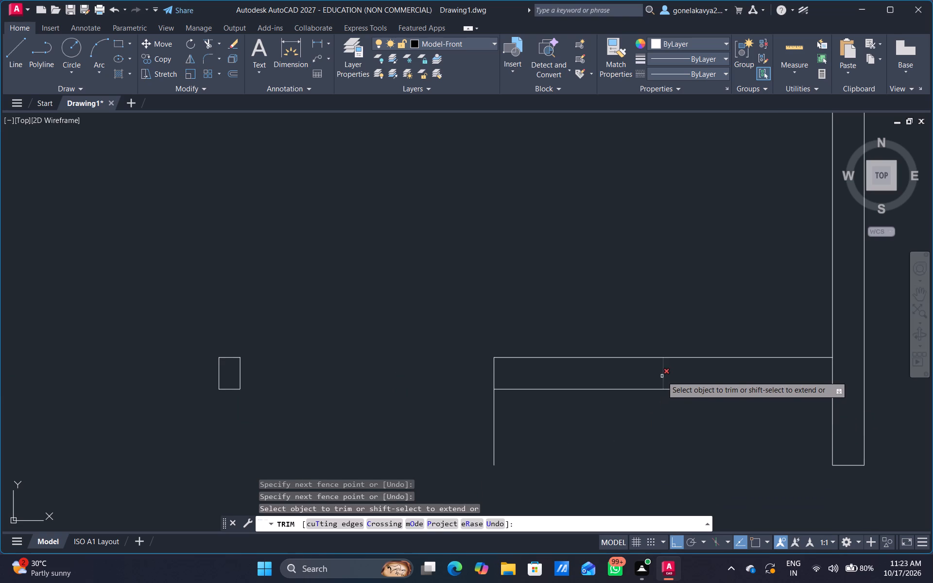
click(662, 376)
middle_drag(524, 425, 502, 386)
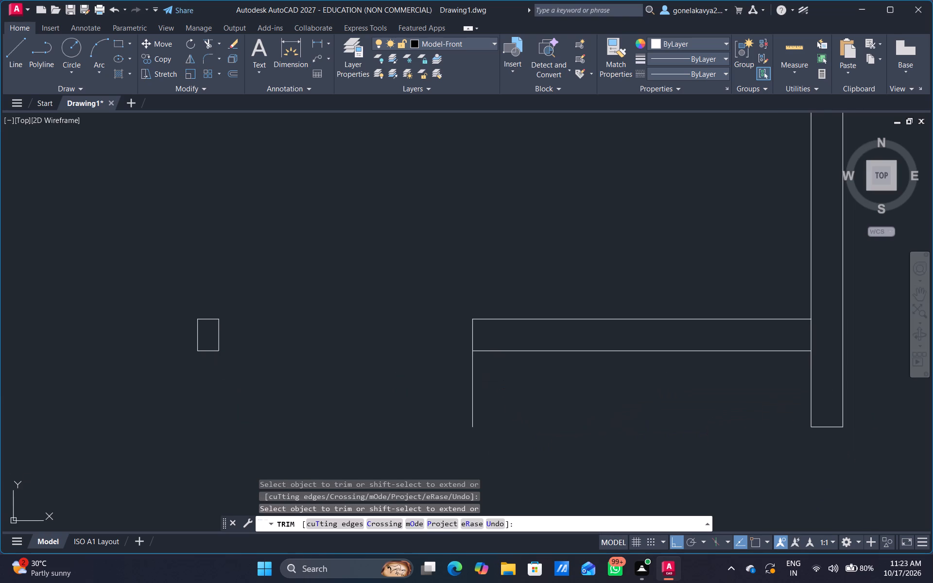
key(Escape)
Offset the remaining horizontal partition's left end line 3" to the left, and offset that copy 3' further left.
key(o)
key(Return)
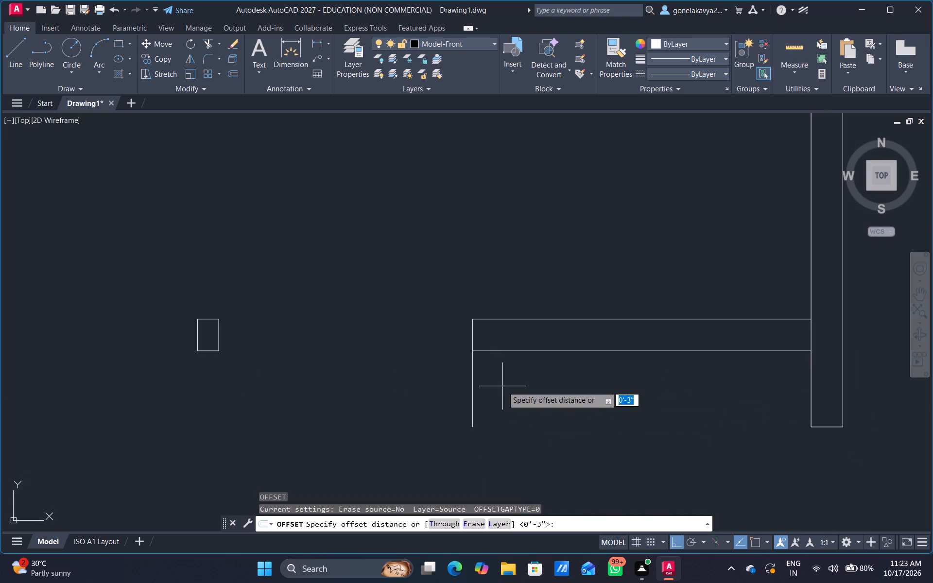
key(3)
key(shift+quotedbl)
key(Return)
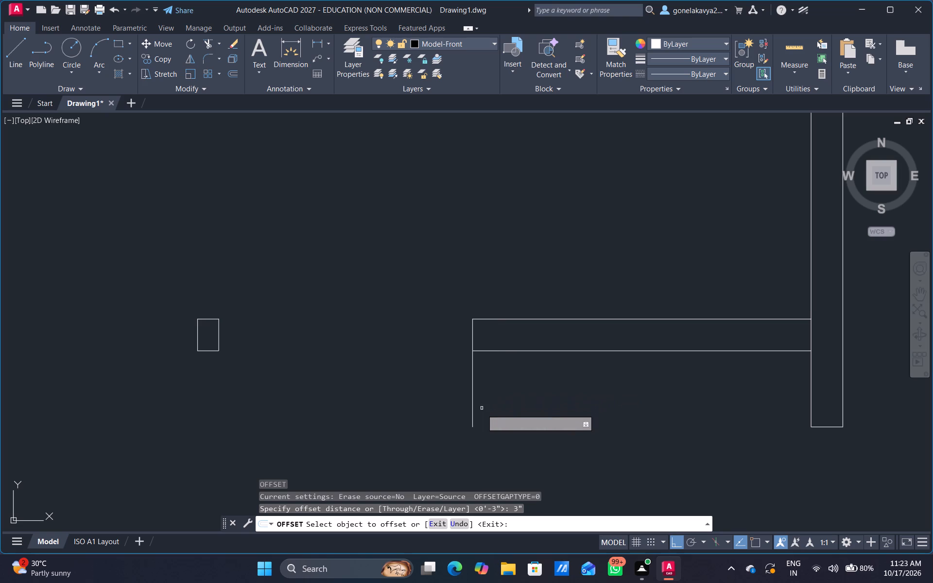
click(473, 424)
click(433, 424)
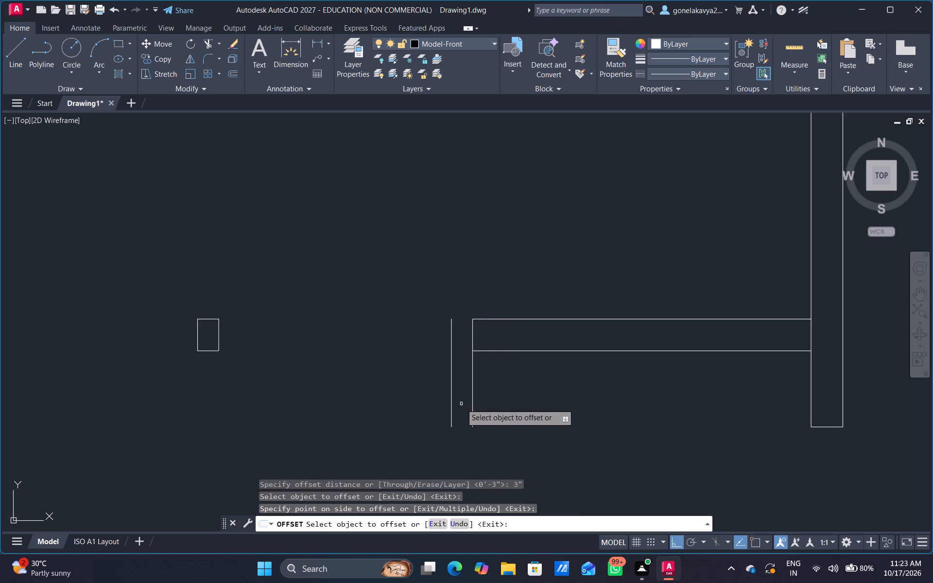
click(451, 406)
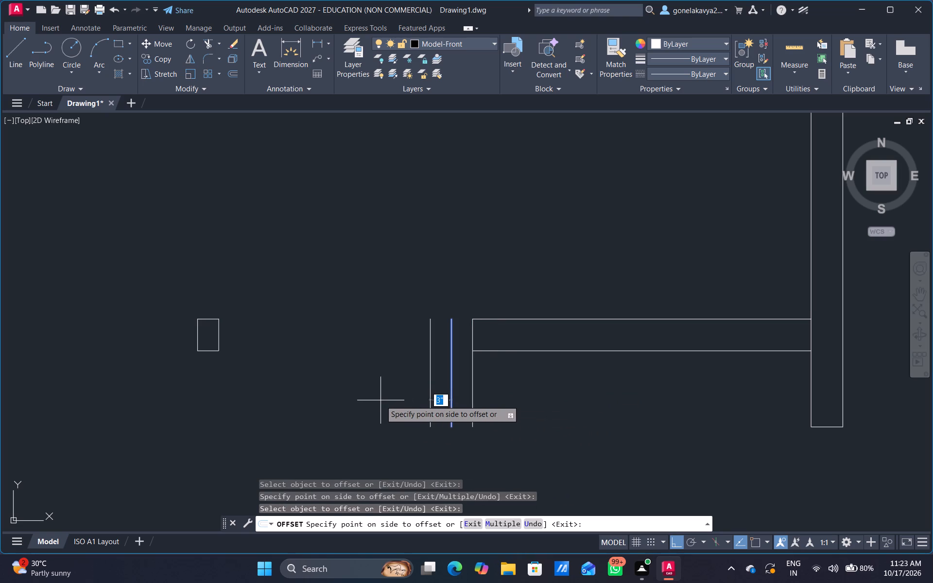
text(3')
key(Return)
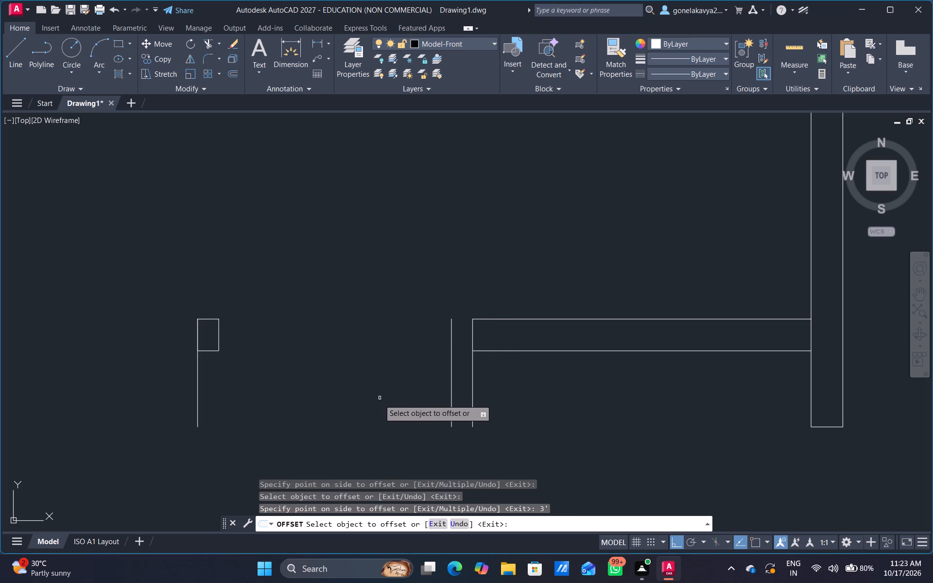
key(Escape)
Trim away the top, bottom and right-hand edges of the small isolated rectangle left in the horizontal partition's opening.
text(TR)
key(space)
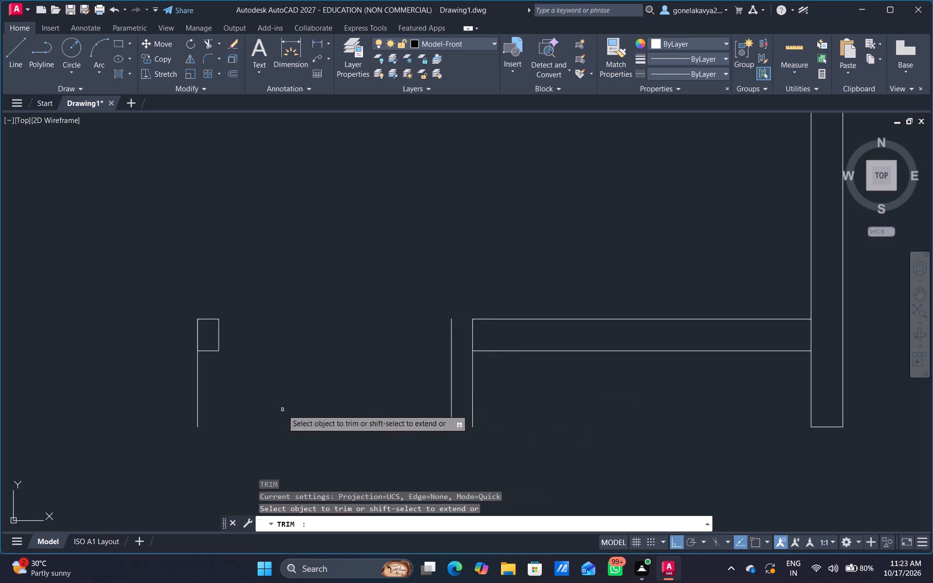
scroll(246, 369, up, 2)
middle_drag(246, 367, 456, 444)
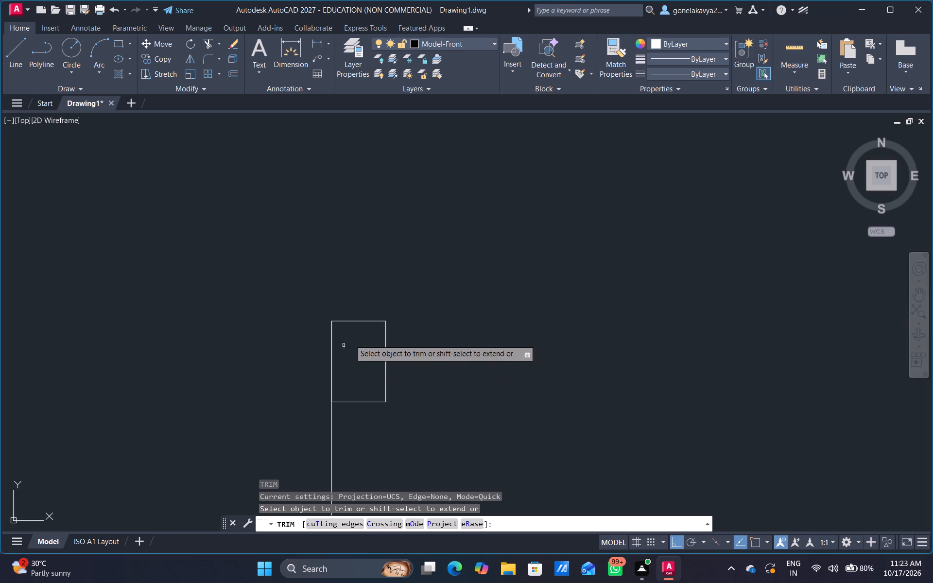
drag(361, 310, 357, 416)
drag(354, 380, 428, 380)
scroll(468, 375, down, 3)
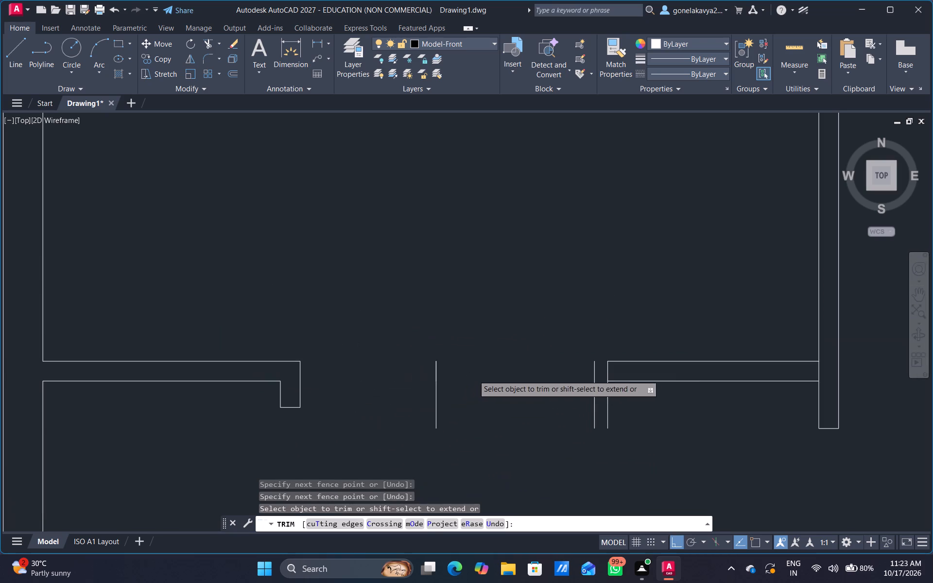
middle_drag(539, 386, 365, 388)
key(Escape)
Extend both lines of the short horizontal partition left to the 3" offset line.
key(e)
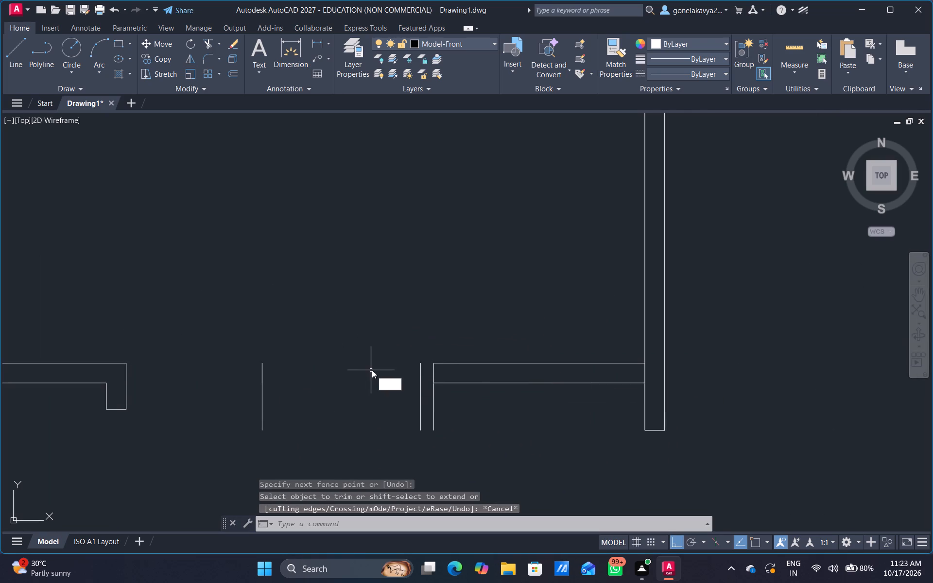
text(X)
key(space)
click(466, 383)
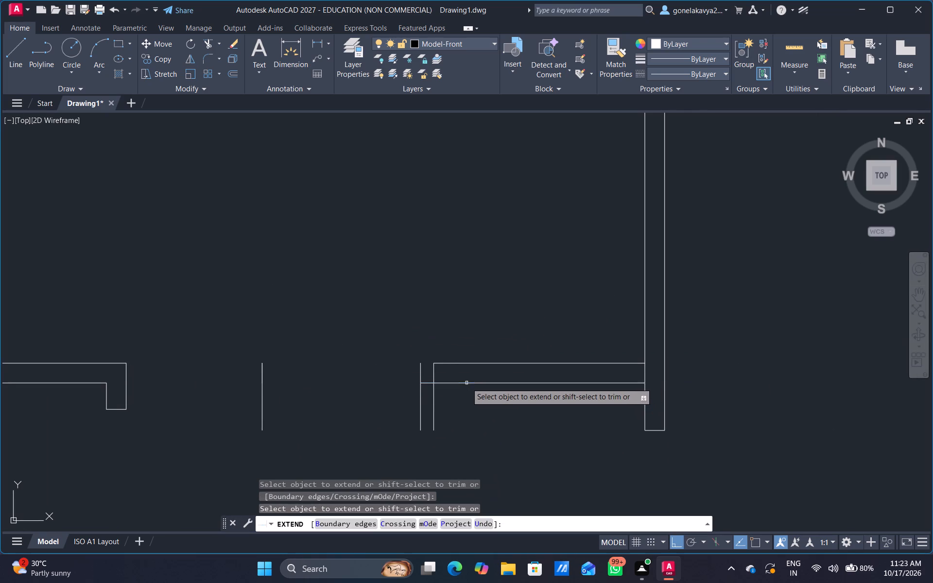
click(454, 363)
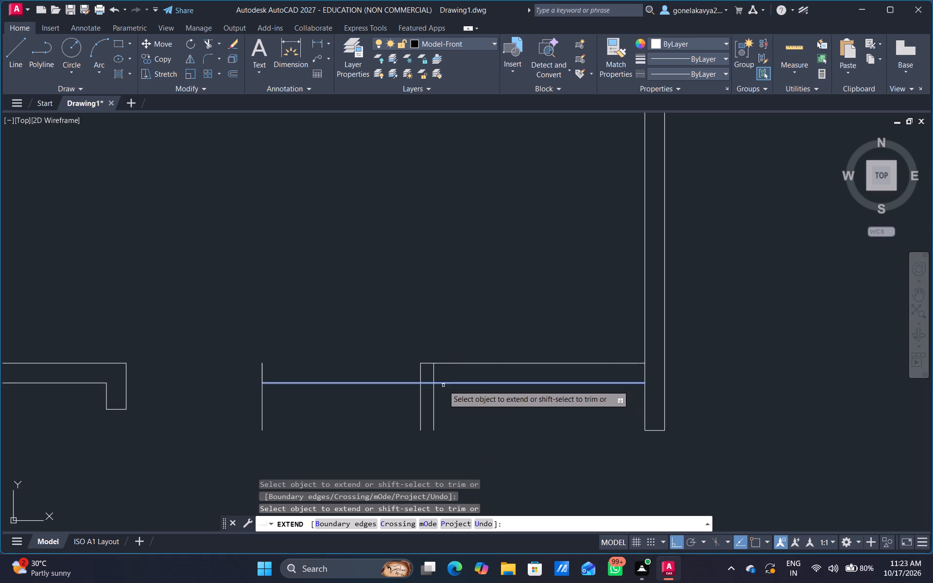
drag(437, 398, 417, 402)
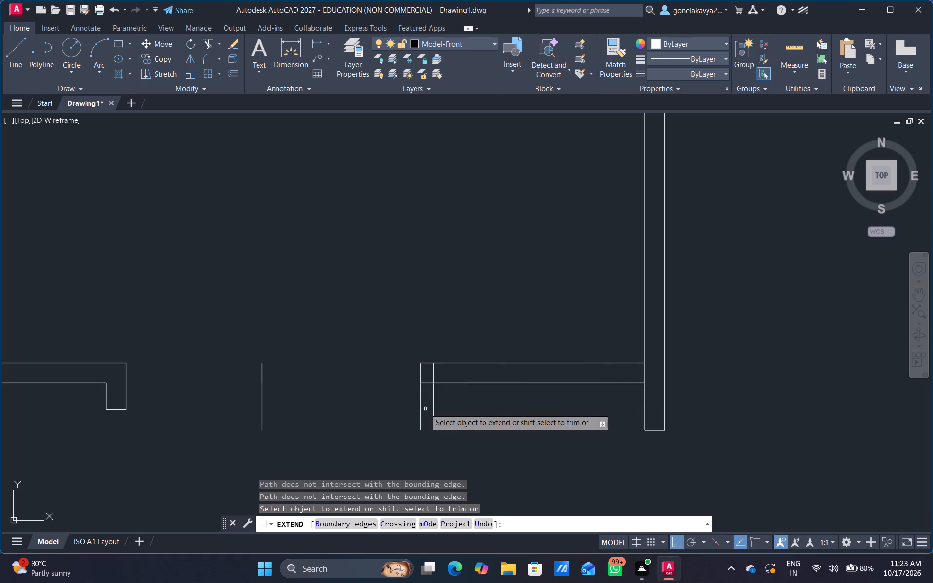
key(Escape)
Trim the tails of the two vertical lines hanging below the short horizontal partition's left end.
text(TR)
key(space)
drag(436, 395, 412, 414)
scroll(429, 410, down, 3)
middle_drag(431, 433, 421, 400)
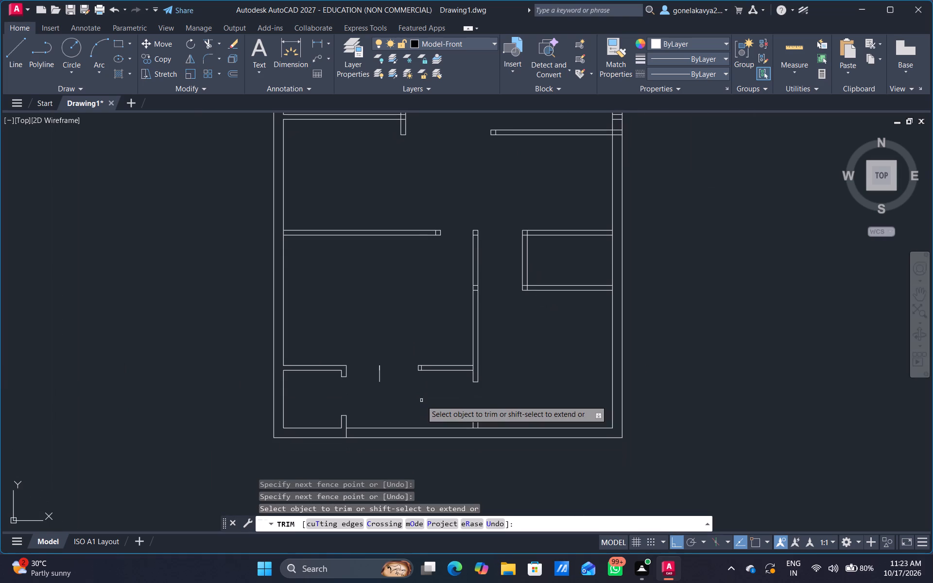
key(Escape)
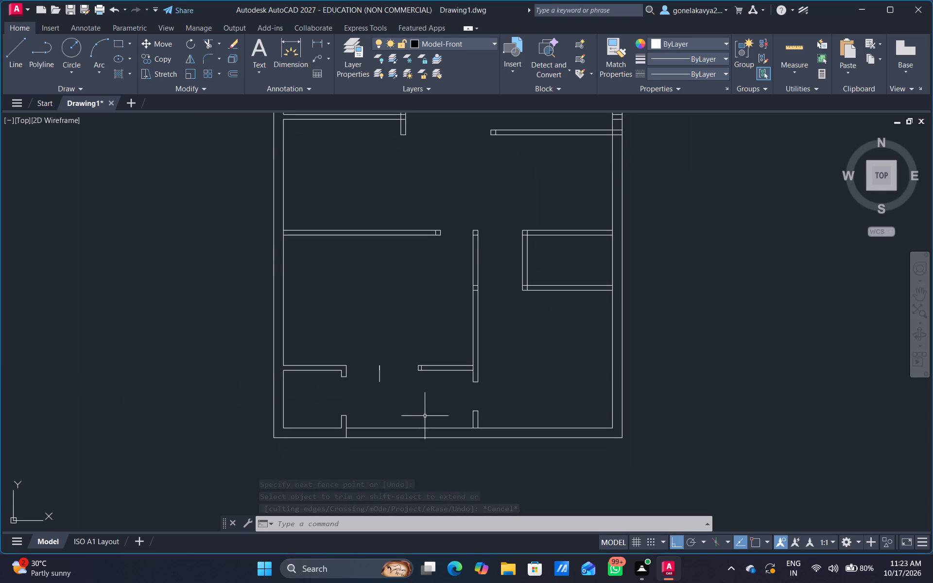
Extend both vertical lines of the middle partition's lower stub down to the outer line of the bottom wall.
scroll(432, 416, up, 2)
middle_drag(432, 416, 440, 305)
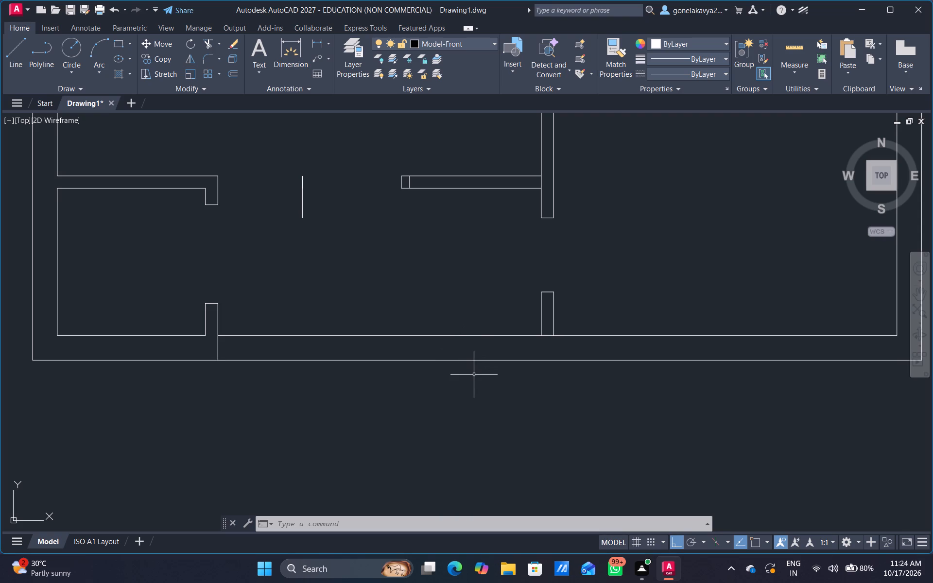
text(EX)
key(space)
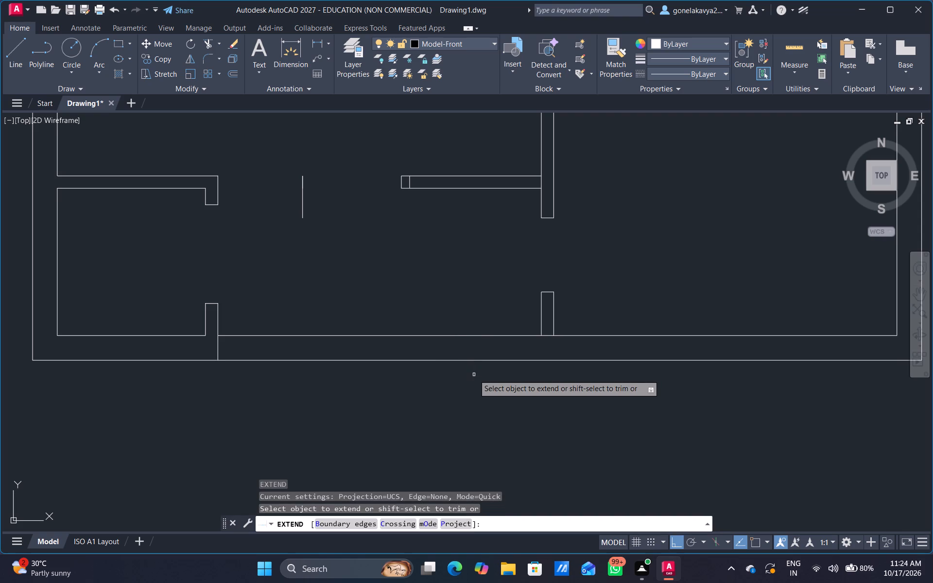
click(553, 323)
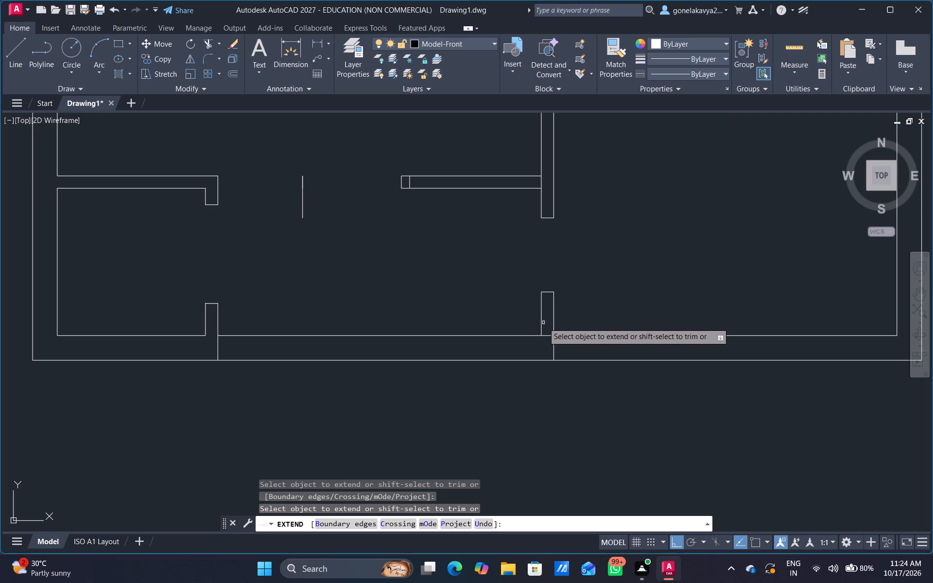
click(538, 326)
click(544, 327)
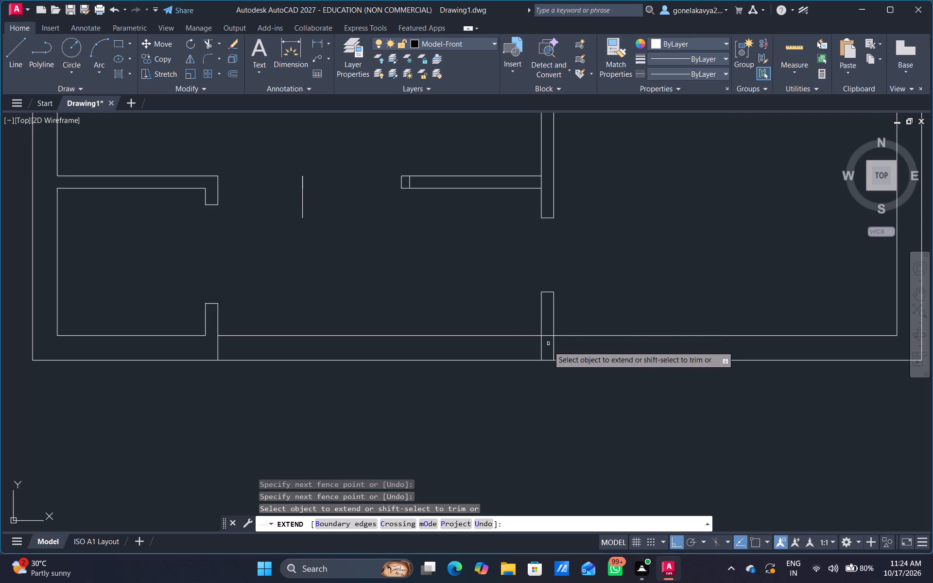
scroll(553, 356, up, 1)
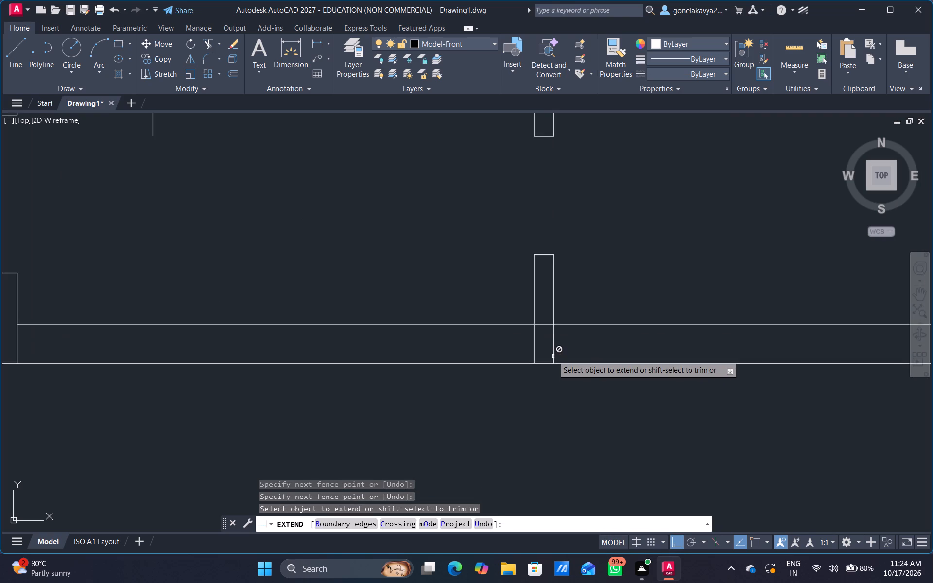
scroll(553, 356, up, 1)
key(Escape)
Trim the stub's right-hand line inside the bottom wall and the wall's inner line between the two stub lines.
key(t)
text(R)
key(space)
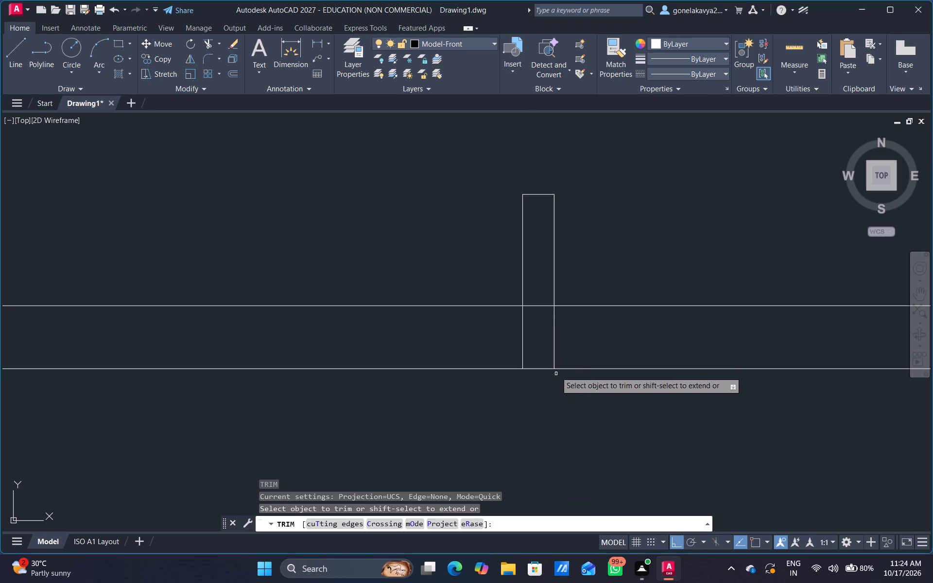
click(552, 348)
click(575, 336)
drag(536, 314, 540, 294)
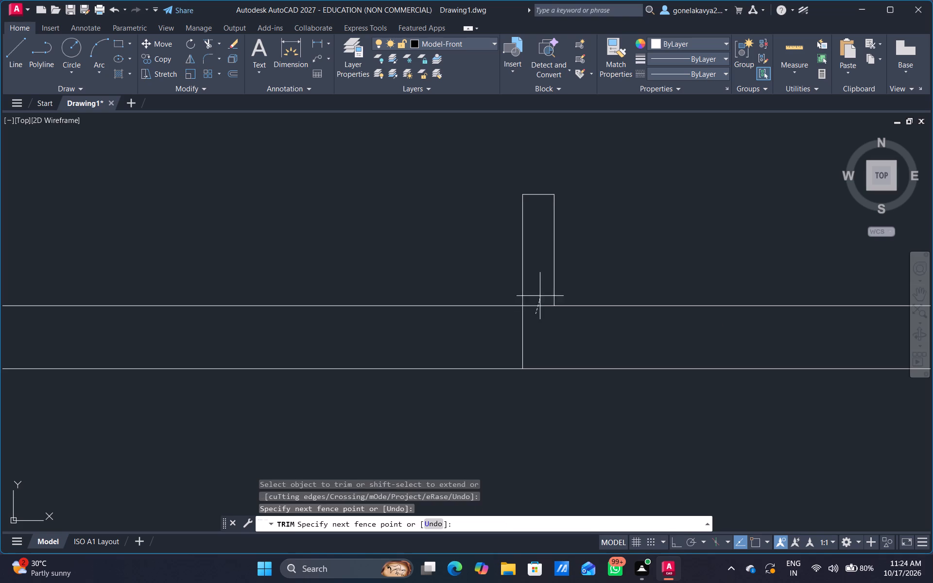
drag(540, 294, 541, 287)
scroll(539, 319, down, 2)
middle_drag(504, 326, 503, 302)
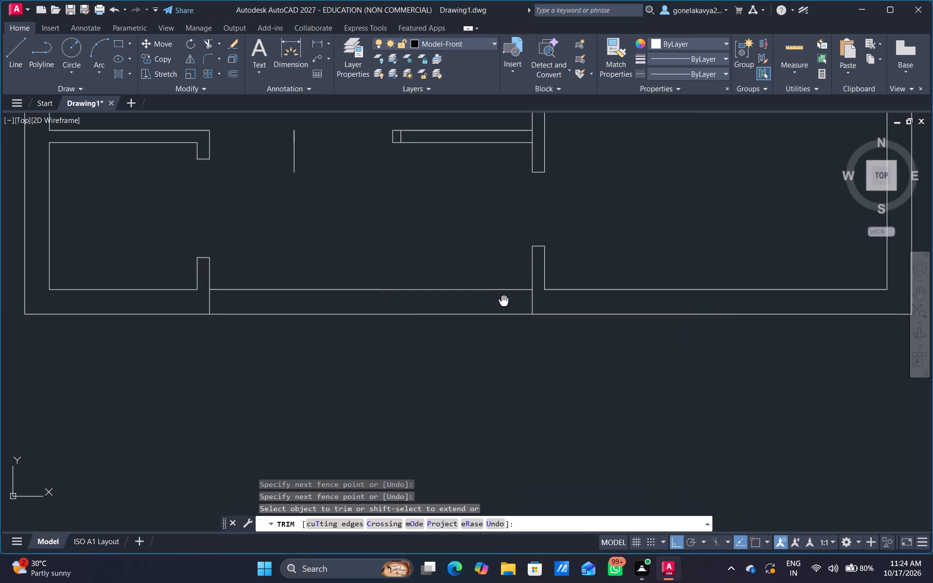
middle_drag(503, 302, 516, 310)
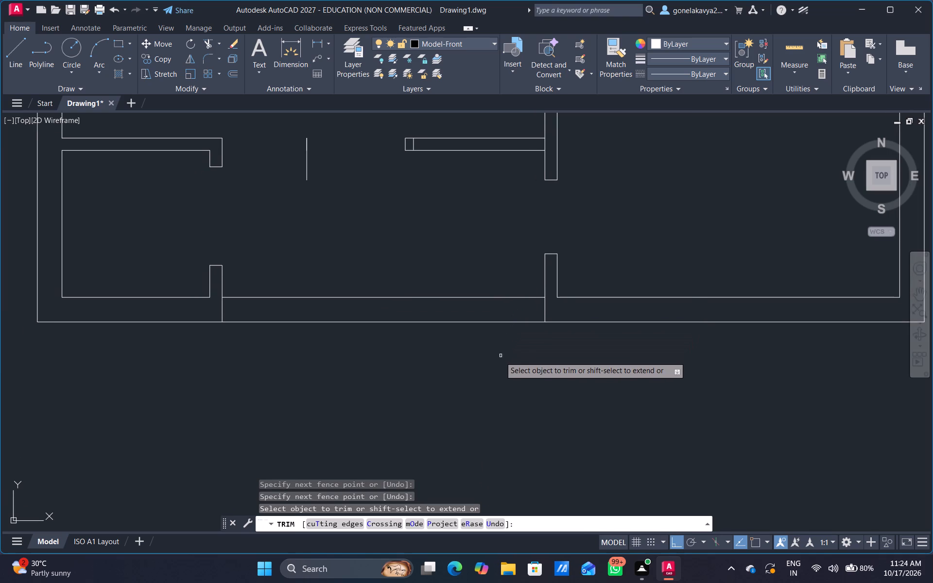
Trim the extra cross lines inside the free end of the long horizontal partition and the top end of the middle partition.
scroll(465, 375, down, 1)
middle_drag(449, 290, 425, 359)
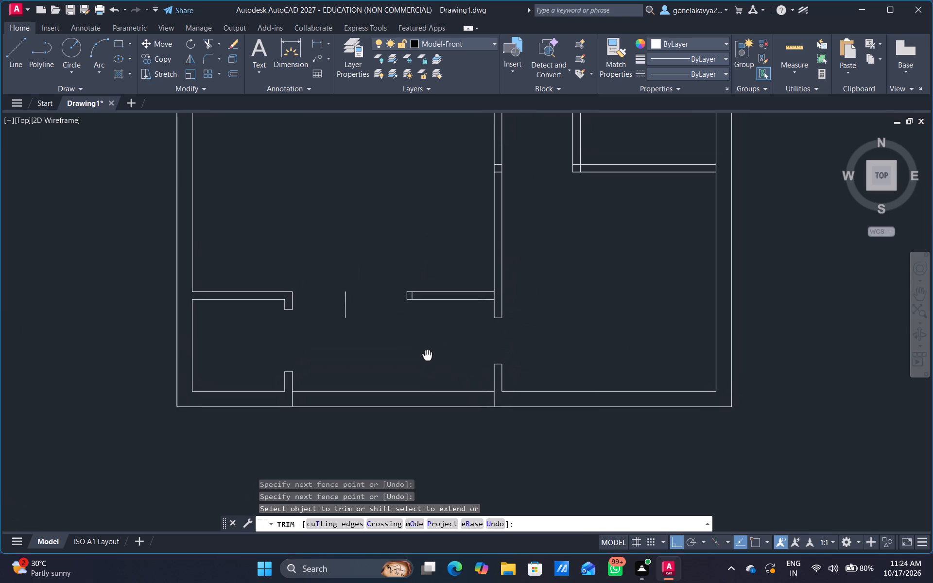
middle_drag(425, 359, 423, 423)
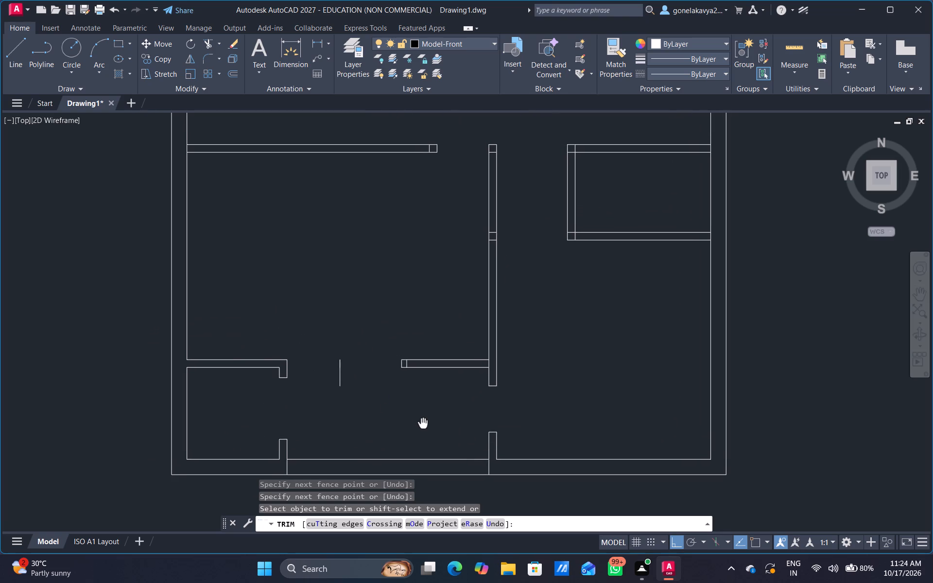
middle_drag(423, 423, 422, 425)
middle_drag(415, 290, 408, 363)
middle_drag(408, 372, 305, 347)
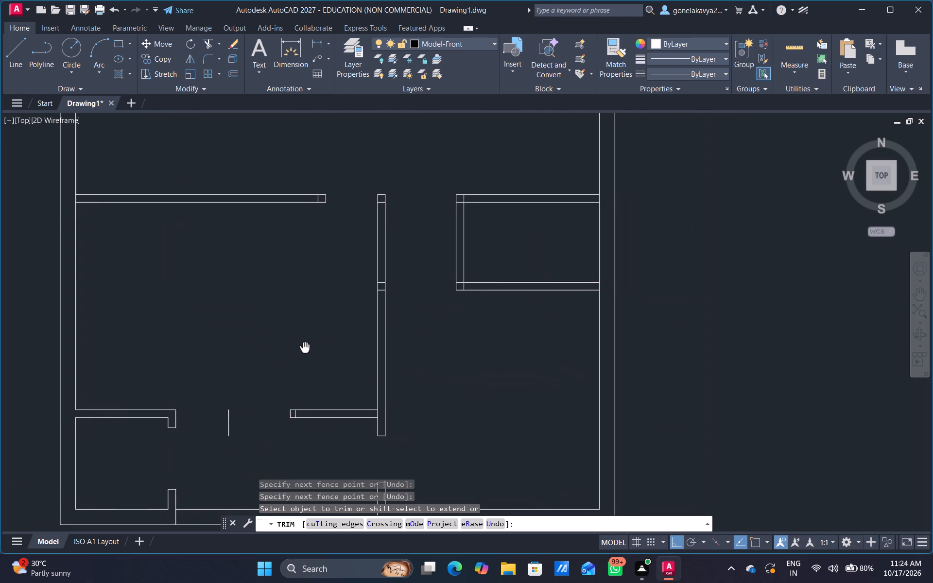
middle_drag(305, 347, 299, 377)
key(grave)
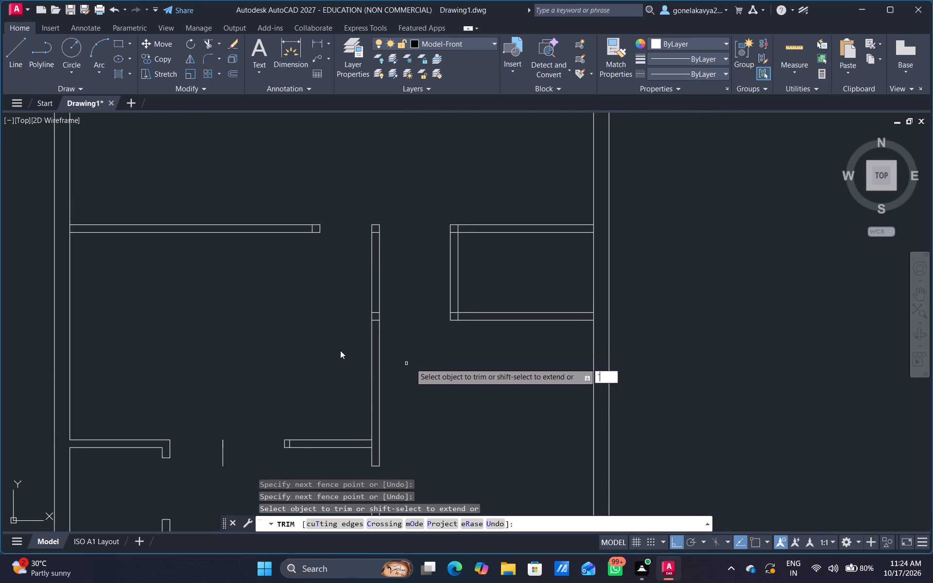
middle_drag(407, 364, 421, 362)
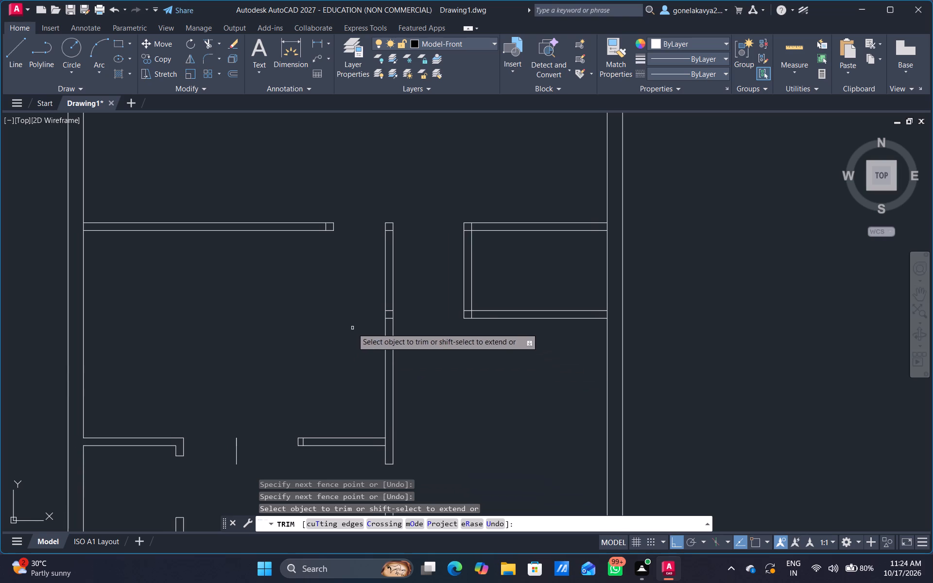
middle_drag(347, 328, 495, 392)
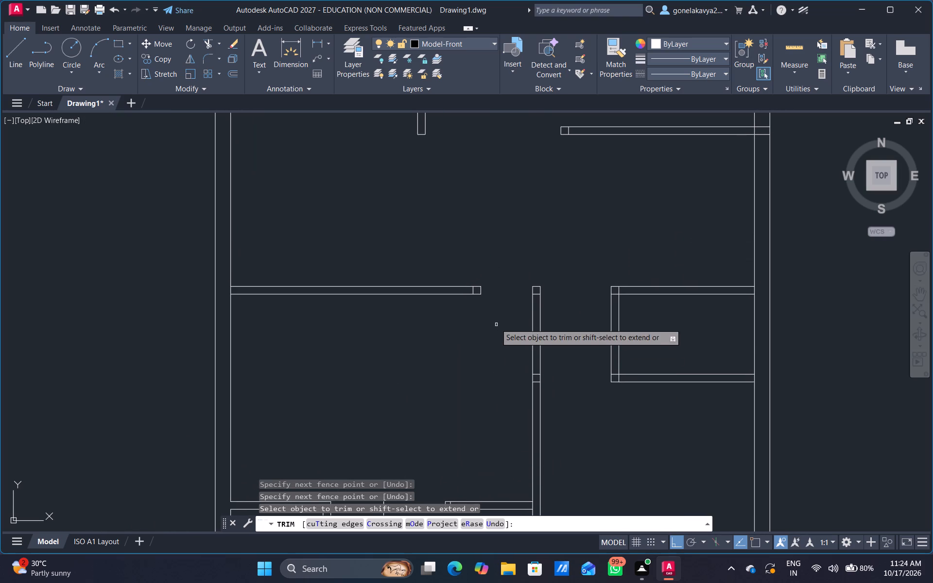
scroll(502, 297, up, 2)
drag(431, 281, 422, 279)
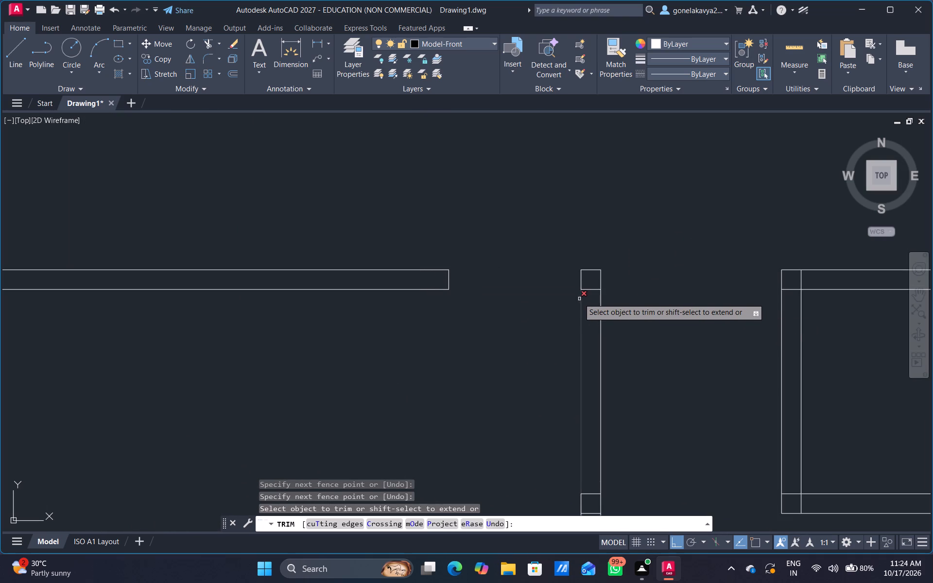
drag(586, 288, 590, 296)
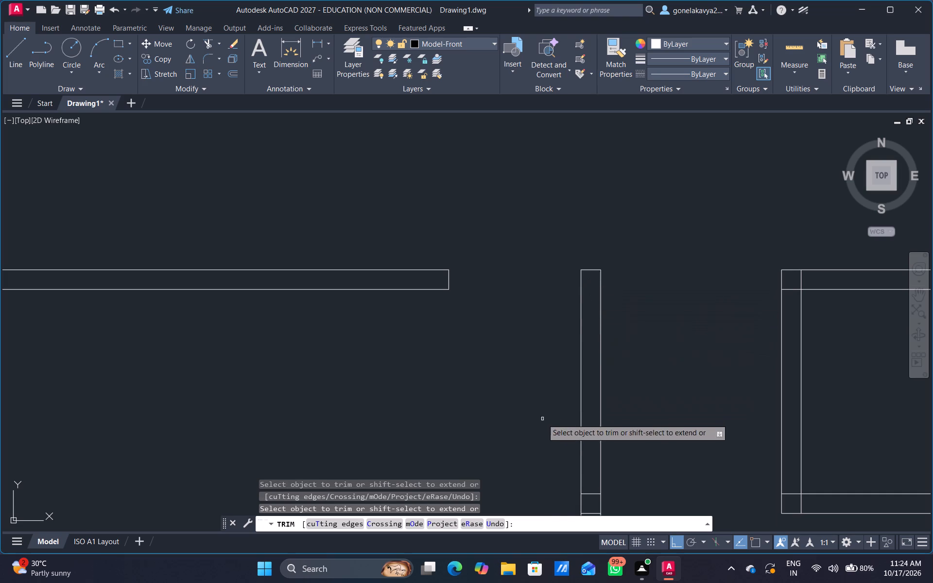
Trim the middle partition's left-hand line at the short horizontal partition's junction and the two short lines crossing the middle partition higher up.
scroll(540, 420, down, 1)
middle_drag(540, 421, 541, 177)
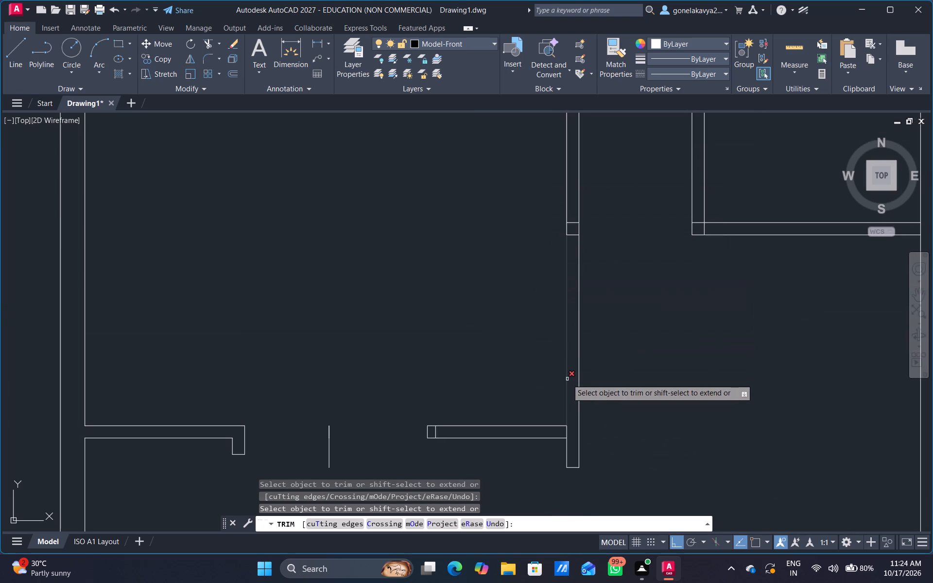
scroll(572, 435, up, 4)
drag(555, 412, 512, 431)
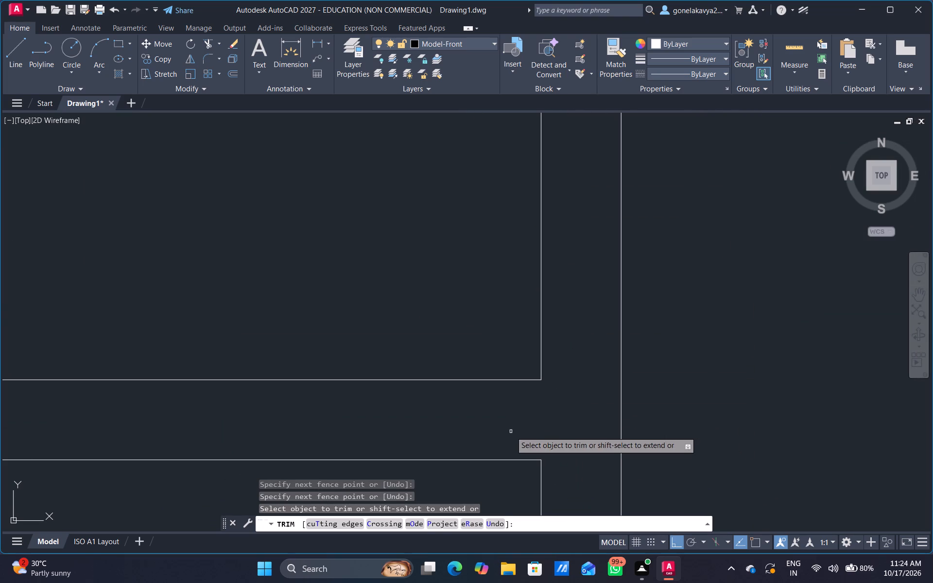
scroll(573, 374, down, 4)
middle_drag(534, 323, 518, 441)
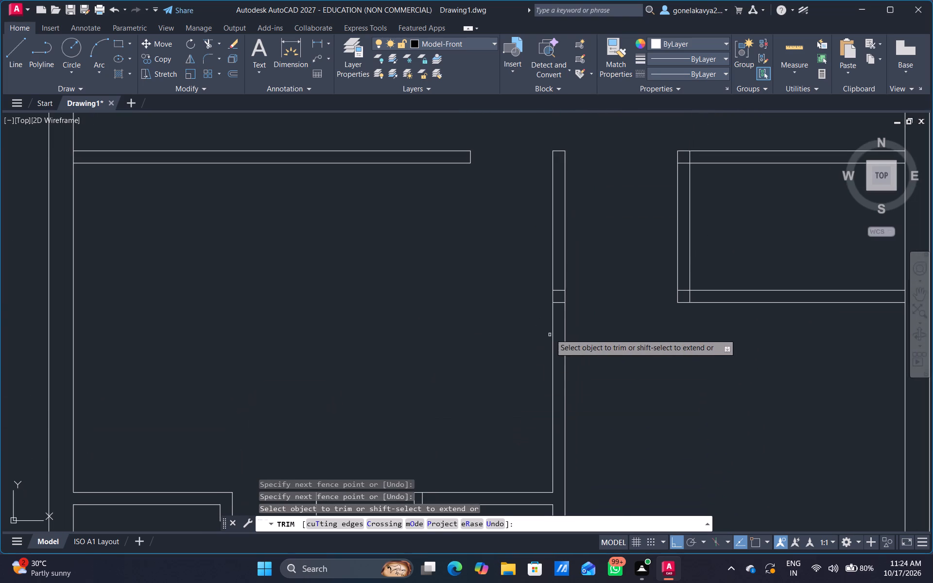
scroll(566, 304, up, 3)
drag(542, 225, 535, 341)
scroll(652, 323, down, 3)
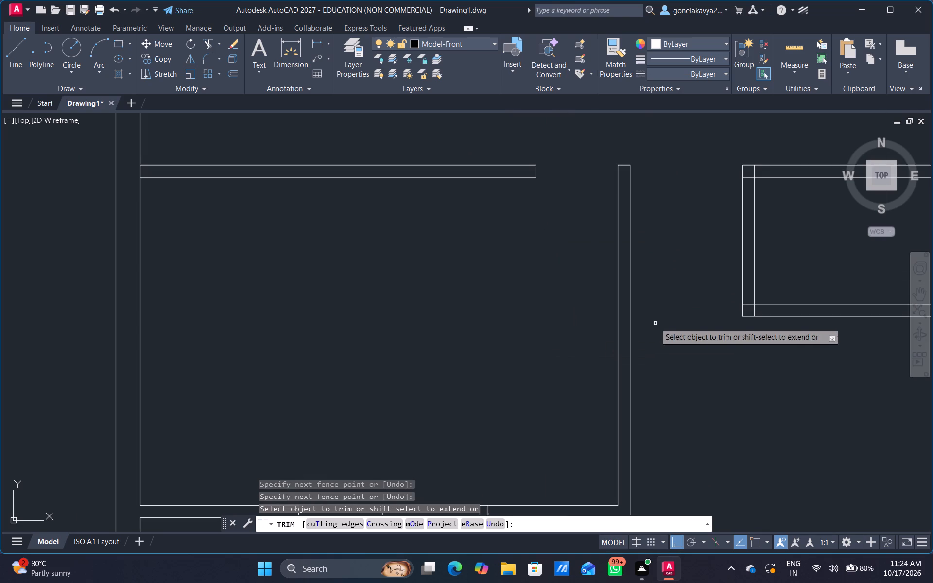
Offset the upper line of the small right-hand room's bottom partition 3" upward into the room.
middle_drag(687, 365, 509, 227)
scroll(509, 226, down, 1)
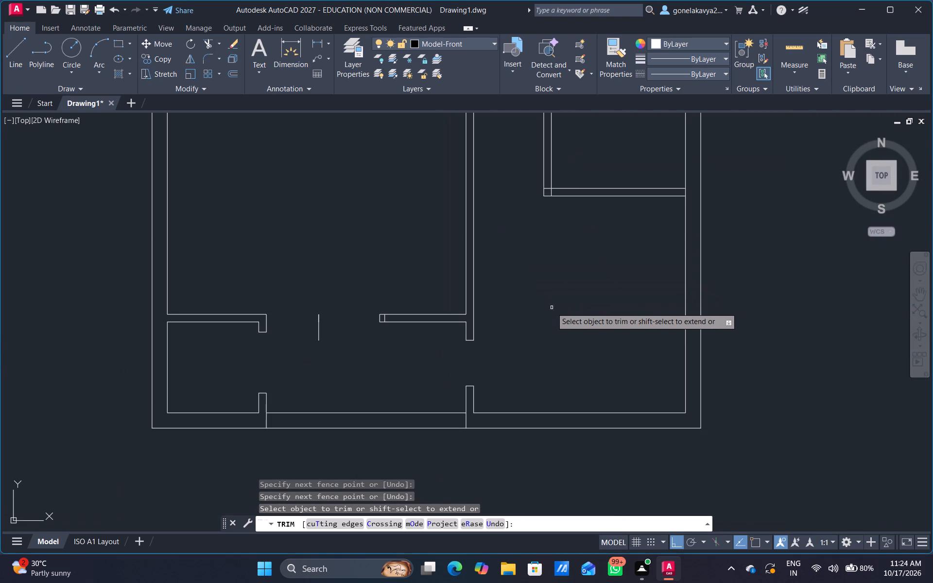
middle_drag(566, 331, 532, 316)
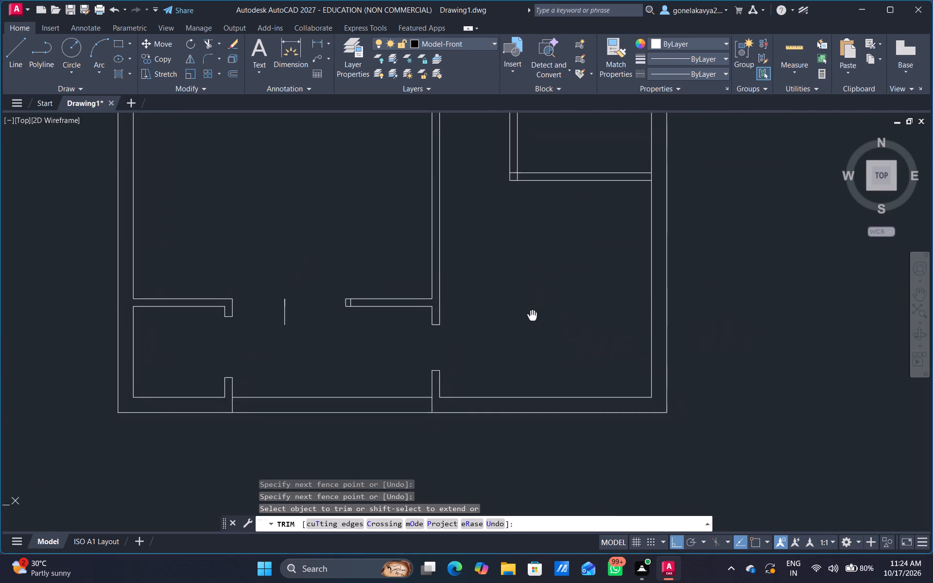
middle_drag(532, 316, 522, 342)
scroll(523, 278, up, 2)
middle_drag(523, 277, 475, 485)
scroll(475, 485, down, 2)
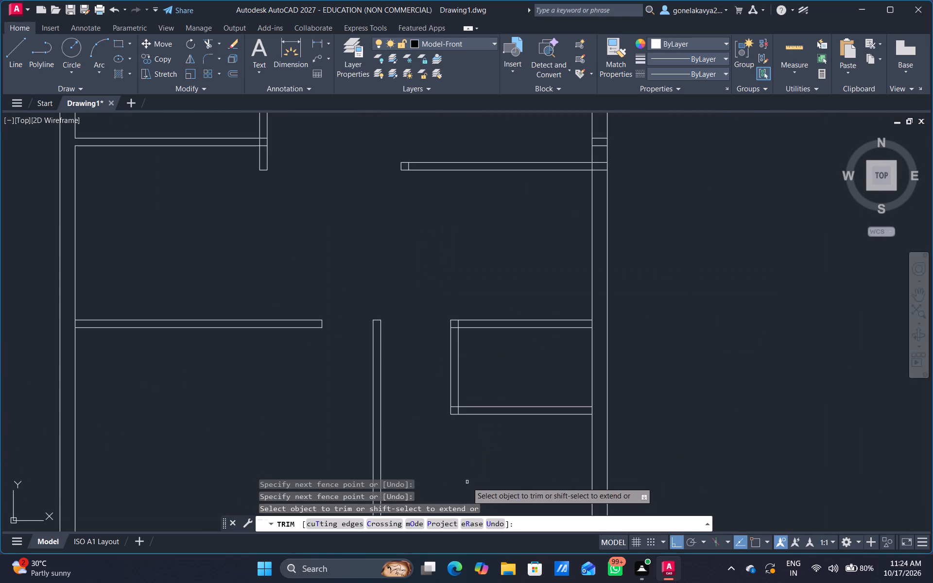
key(Escape)
key(o)
key(Return)
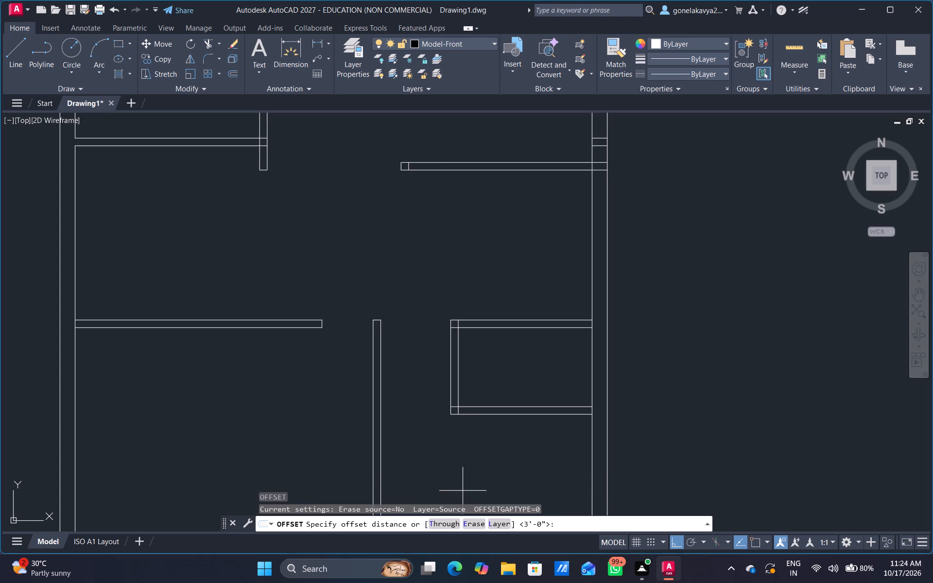
key(3)
key(shift+quotedbl)
key(Return)
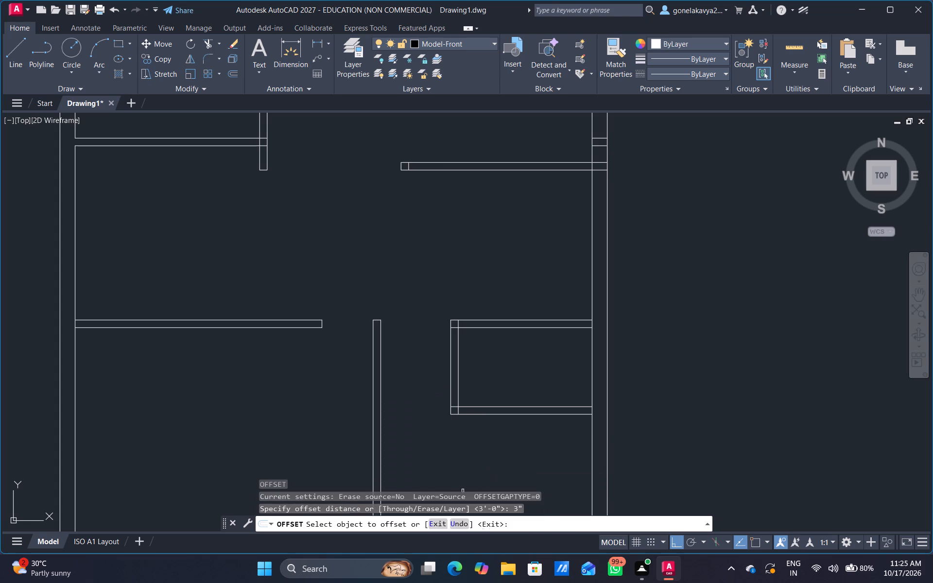
click(502, 406)
click(507, 380)
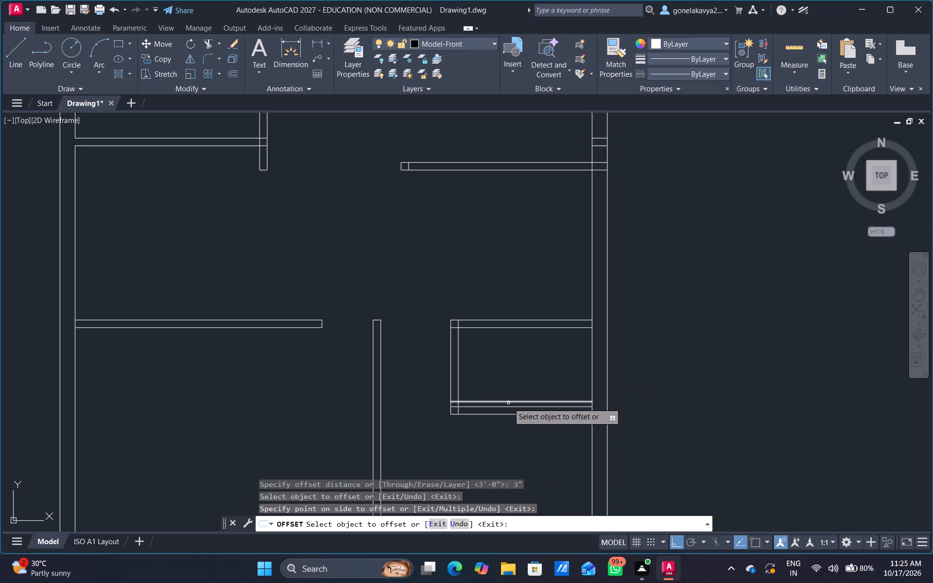
Offset the new 3" offset line another 3' upward to mark the small room's door opening.
click(508, 403)
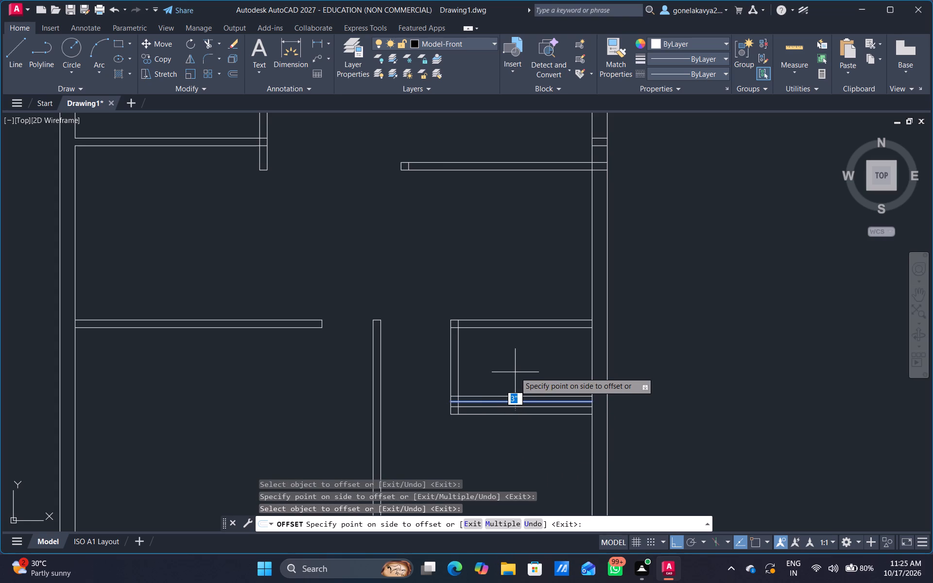
text(3')
key(Return)
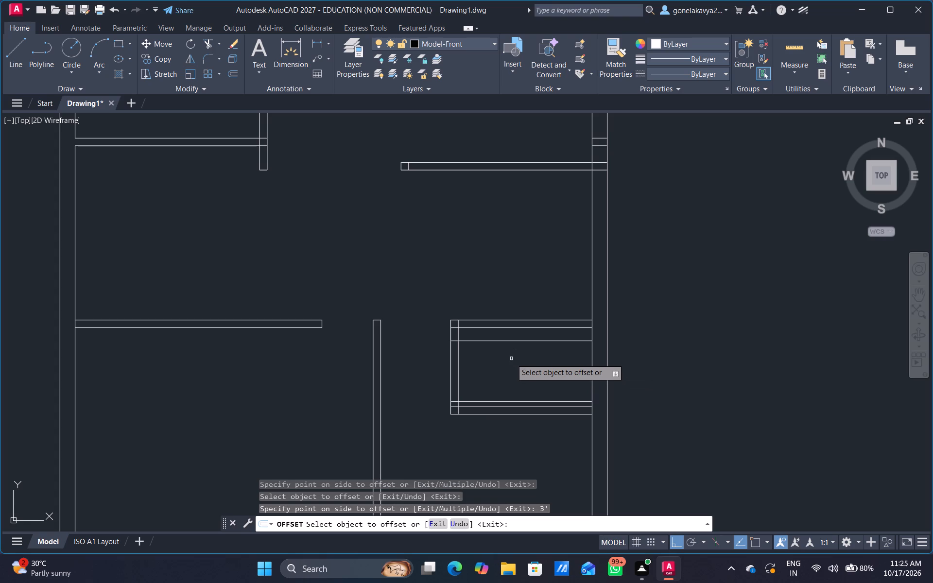
key(Escape)
Trim both offset lines back to the small room's left partition and remove the partition lines between them to open the doorway.
scroll(508, 360, up, 1)
middle_drag(508, 360, 503, 421)
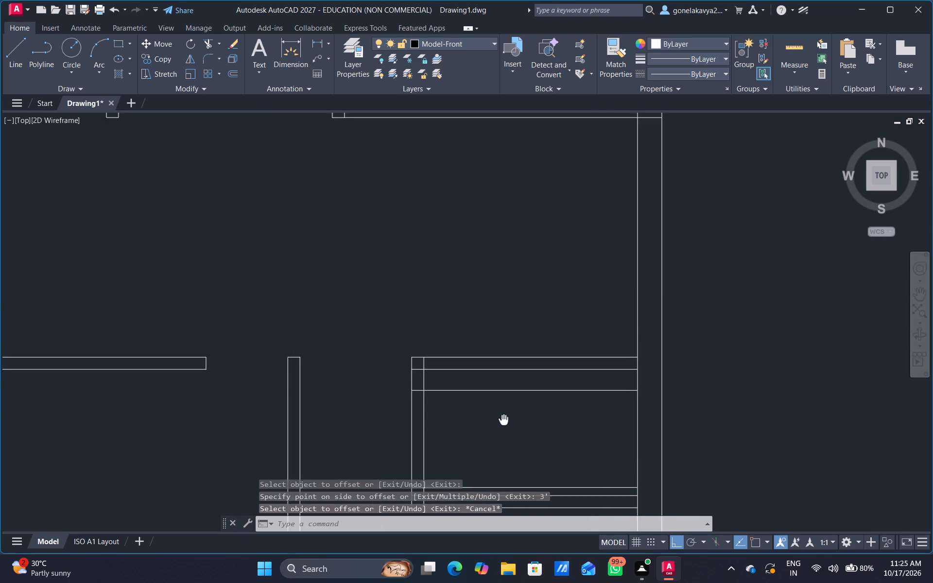
middle_drag(503, 421, 476, 462)
text(TR)
key(space)
drag(486, 427, 484, 455)
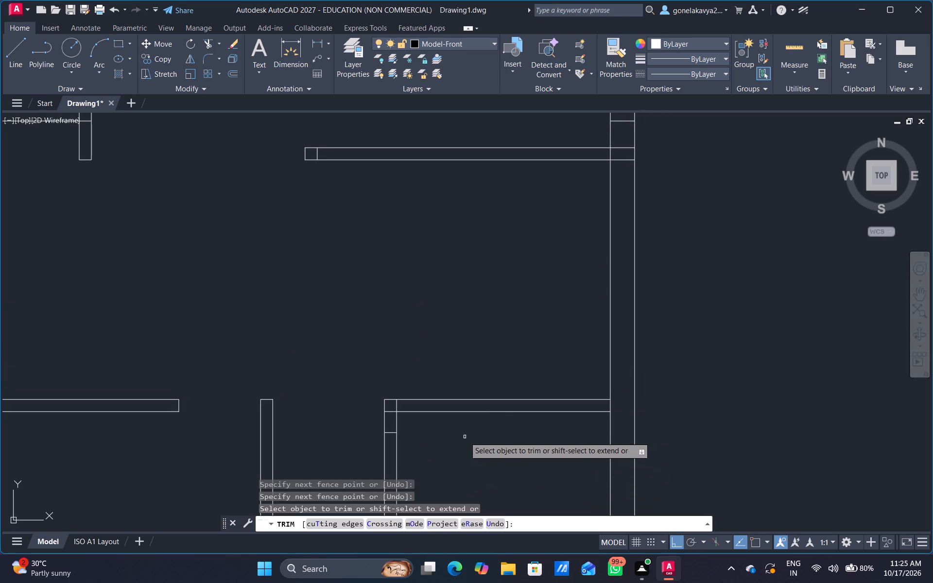
middle_drag(460, 441, 553, 266)
drag(455, 332, 521, 305)
click(525, 357)
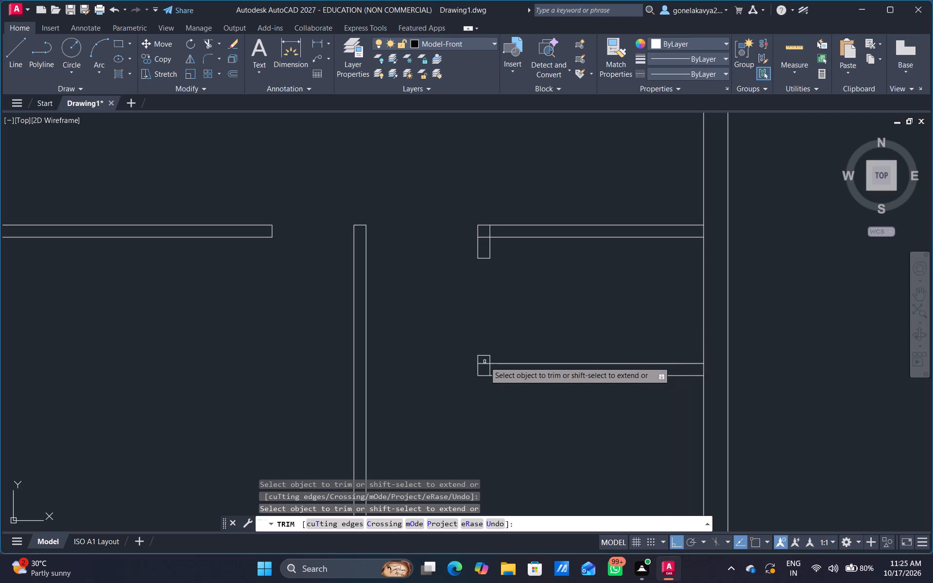
Trim the overlapping line pieces at the lower and upper left corners of the small room so the partitions join cleanly.
scroll(494, 370, up, 3)
drag(495, 370, 454, 375)
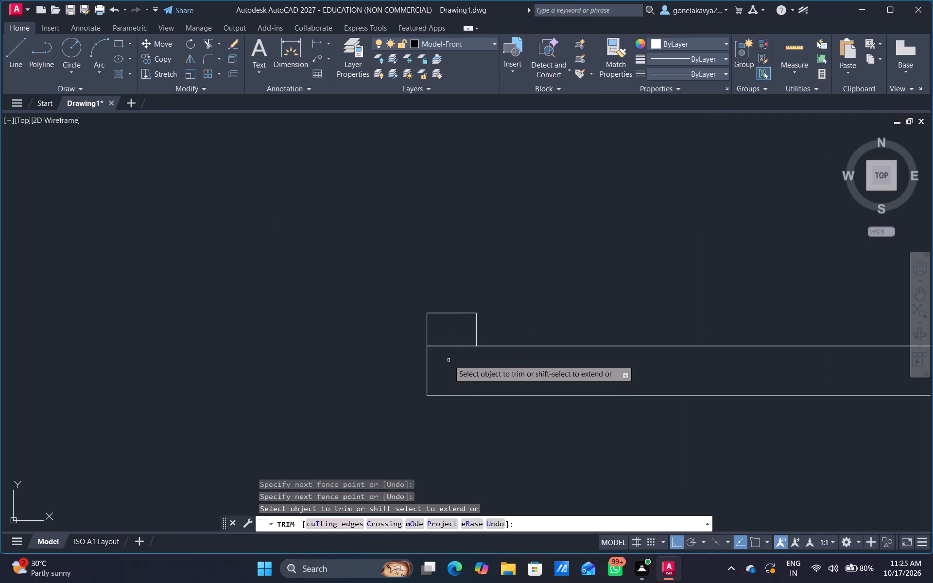
drag(449, 359, 466, 324)
scroll(562, 234, down, 3)
middle_drag(570, 184, 563, 332)
scroll(536, 292, up, 3)
middle_drag(566, 281, 568, 355)
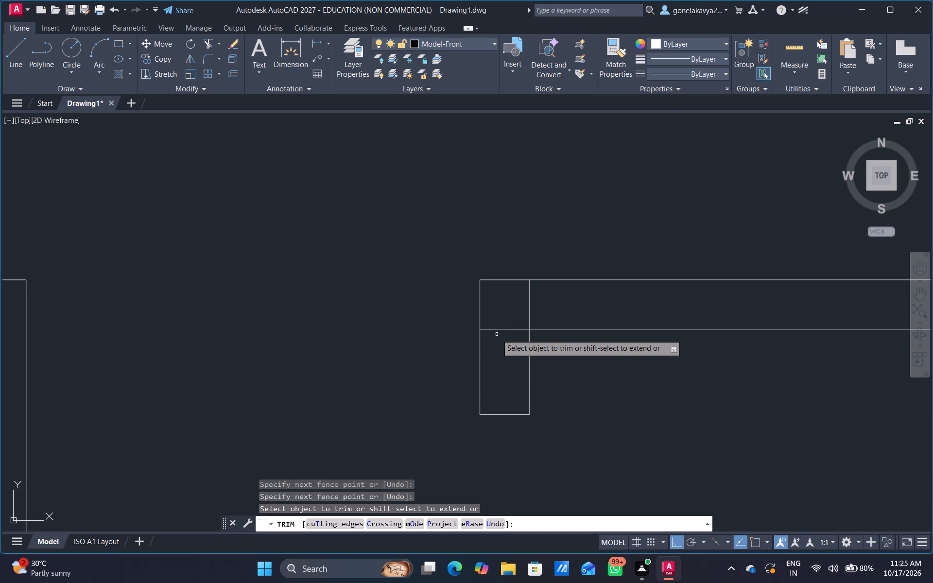
scroll(491, 328, up, 2)
drag(508, 305, 519, 386)
drag(566, 282, 579, 279)
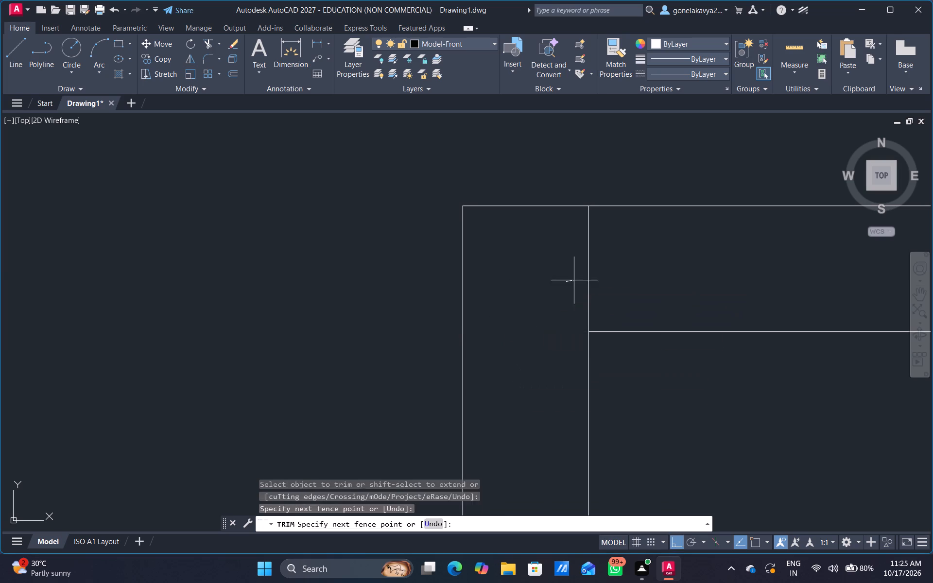
drag(579, 279, 668, 271)
Offset the inner line of the right-hand outer wall 3' inward.
scroll(678, 278, down, 3)
scroll(694, 343, down, 2)
middle_drag(717, 374, 717, 374)
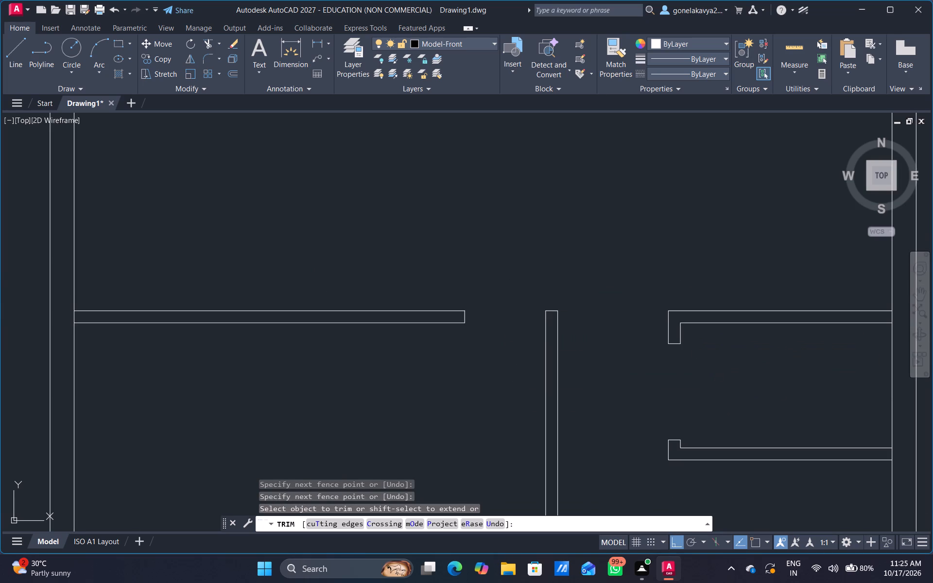
middle_drag(717, 374, 675, 403)
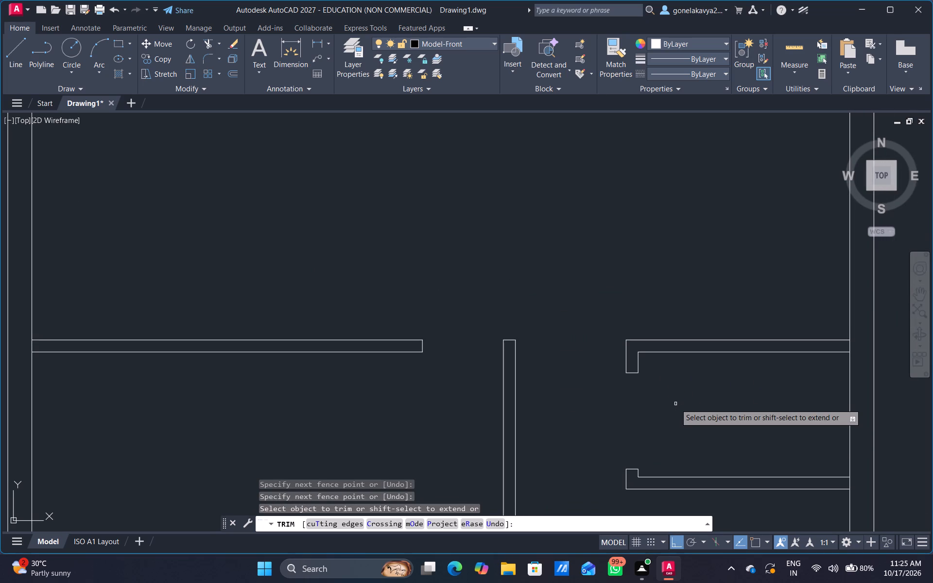
scroll(683, 420, down, 1)
middle_drag(683, 420, 671, 362)
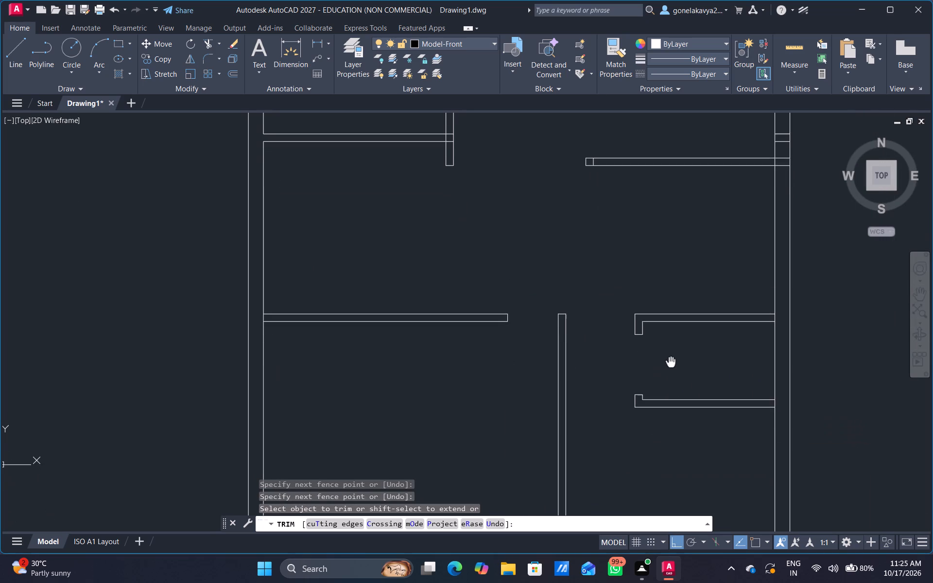
middle_drag(671, 362, 671, 371)
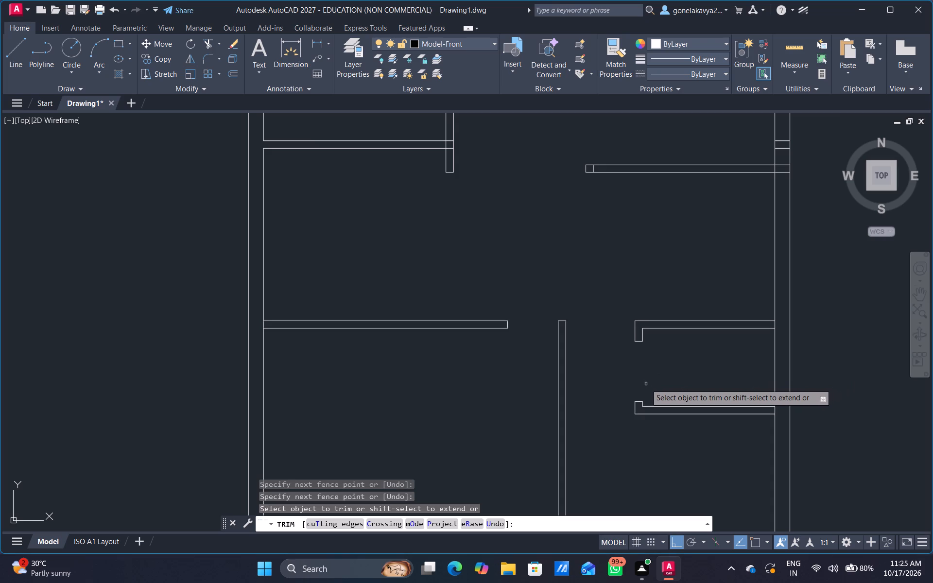
middle_drag(649, 261, 652, 275)
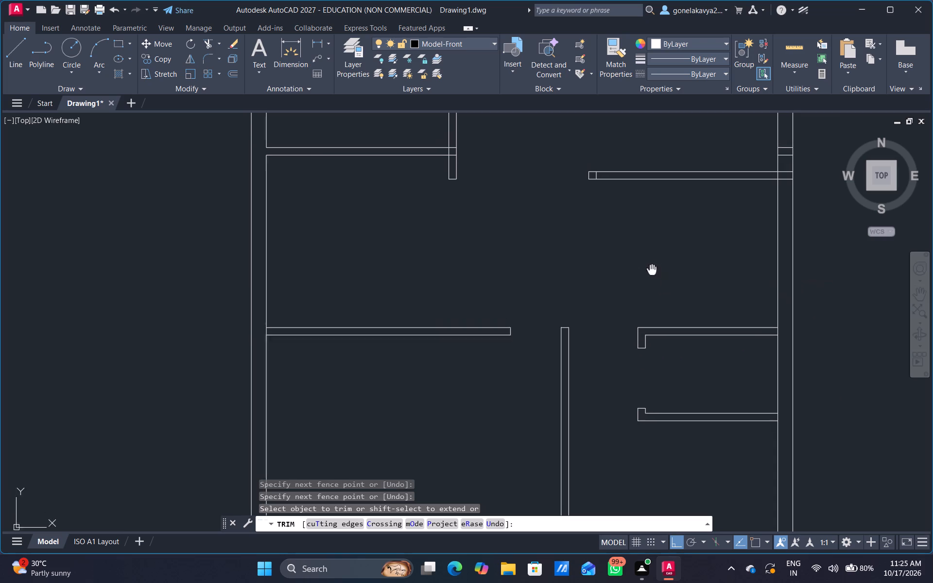
middle_drag(652, 275, 640, 369)
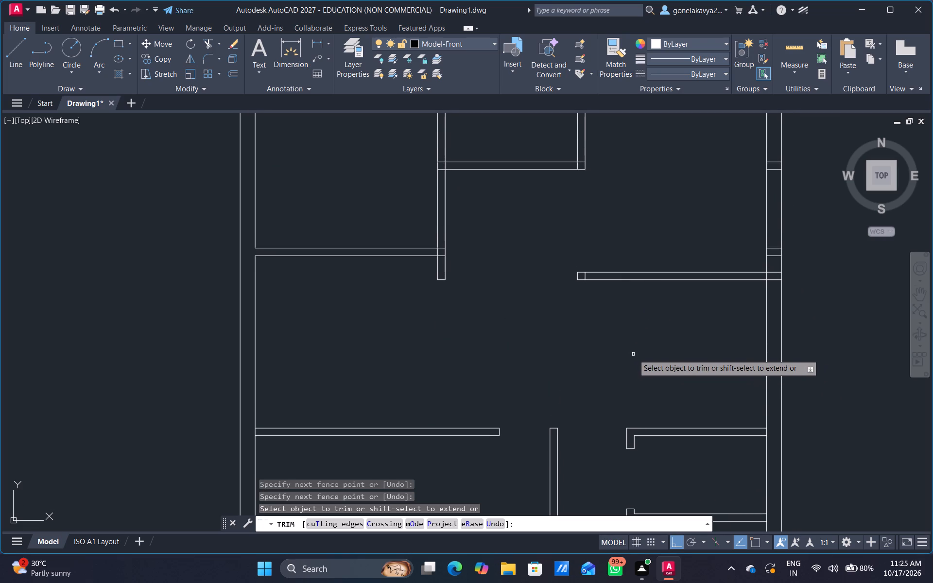
middle_drag(649, 365, 560, 352)
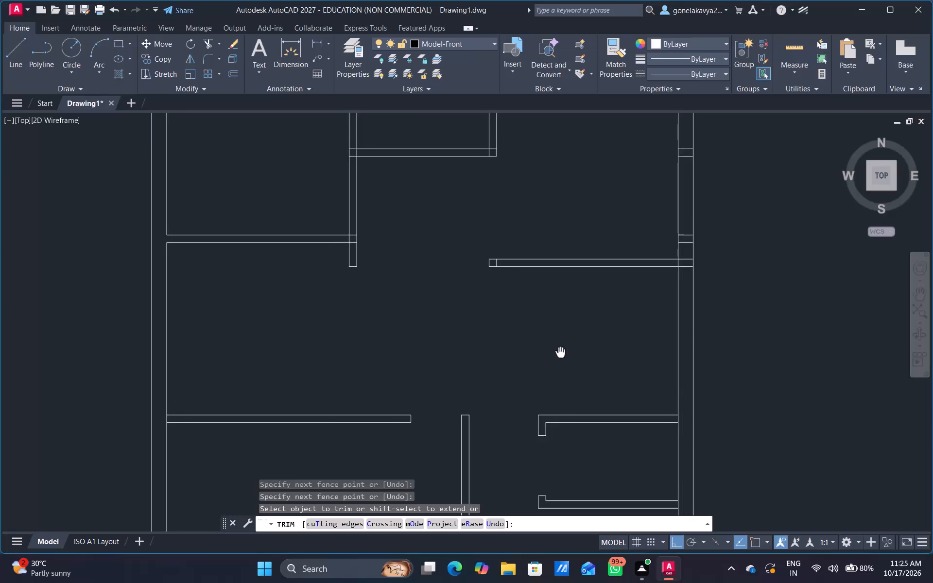
middle_drag(560, 352, 542, 340)
key(Escape)
key(o)
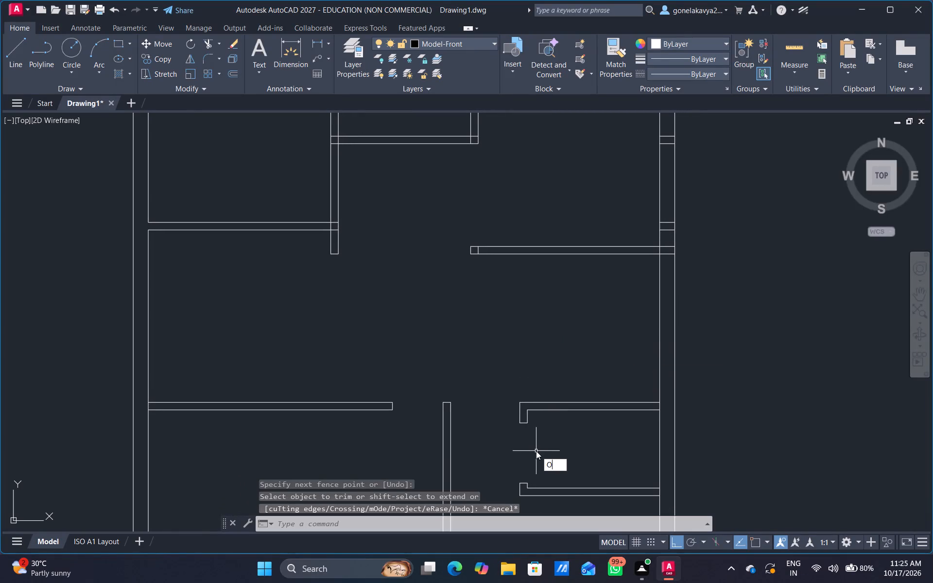
key(Return)
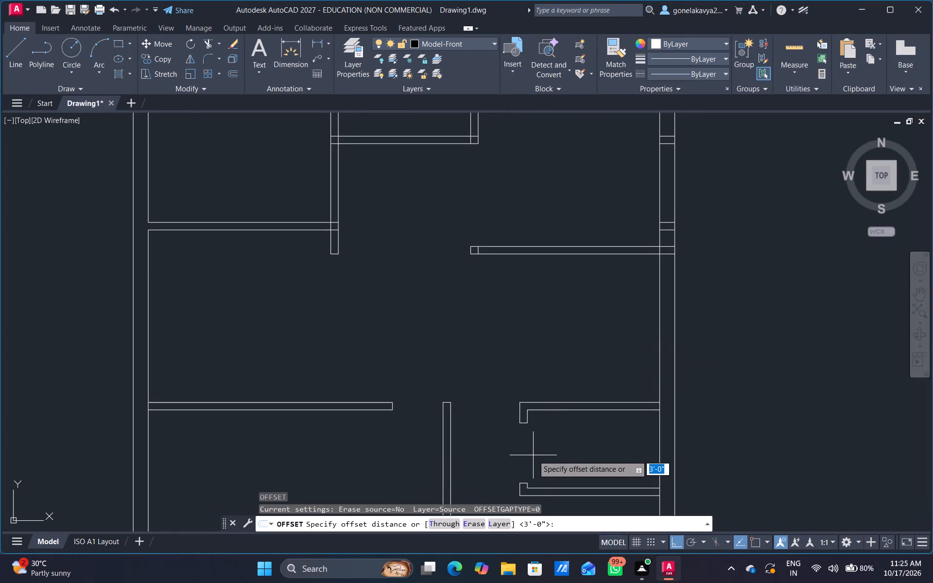
text(3')
key(Return)
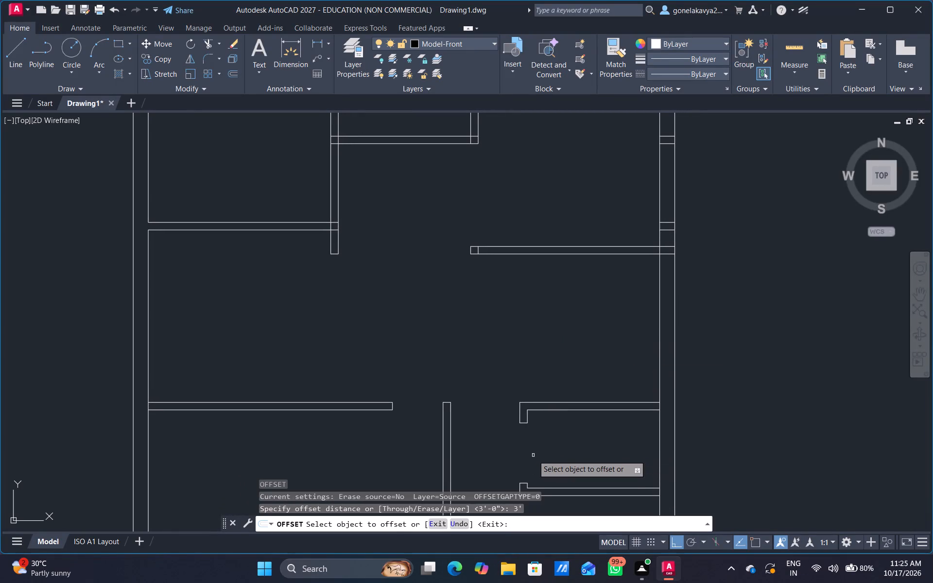
click(659, 382)
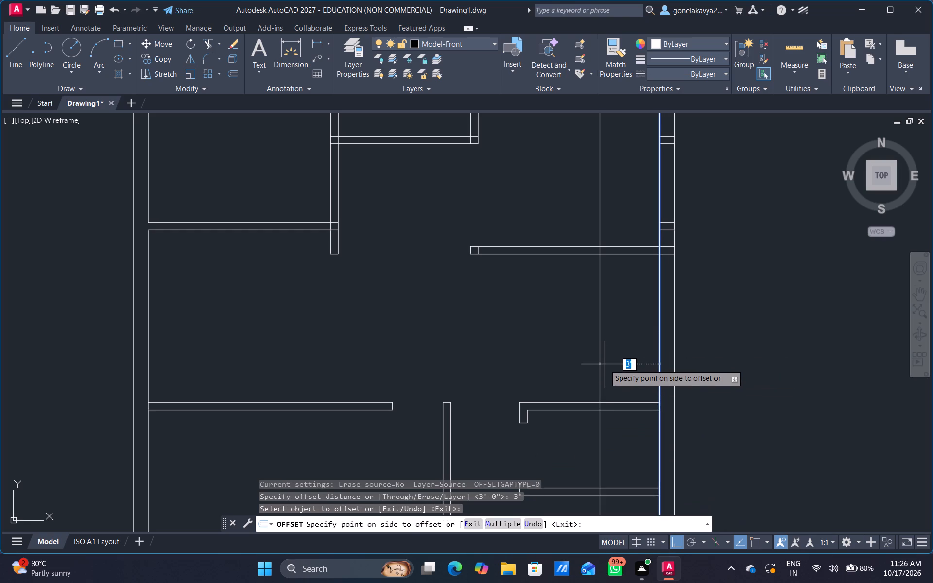
click(605, 364)
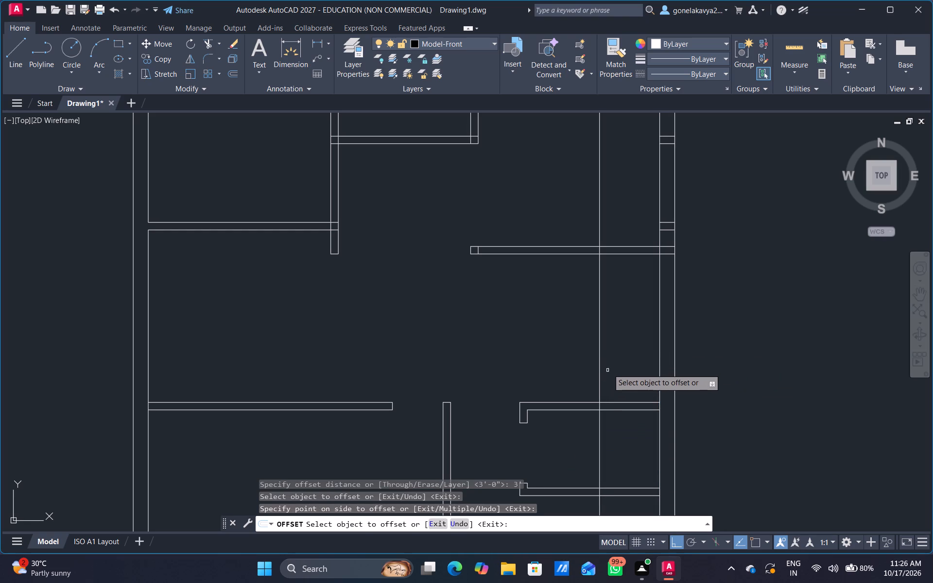
key(Escape)
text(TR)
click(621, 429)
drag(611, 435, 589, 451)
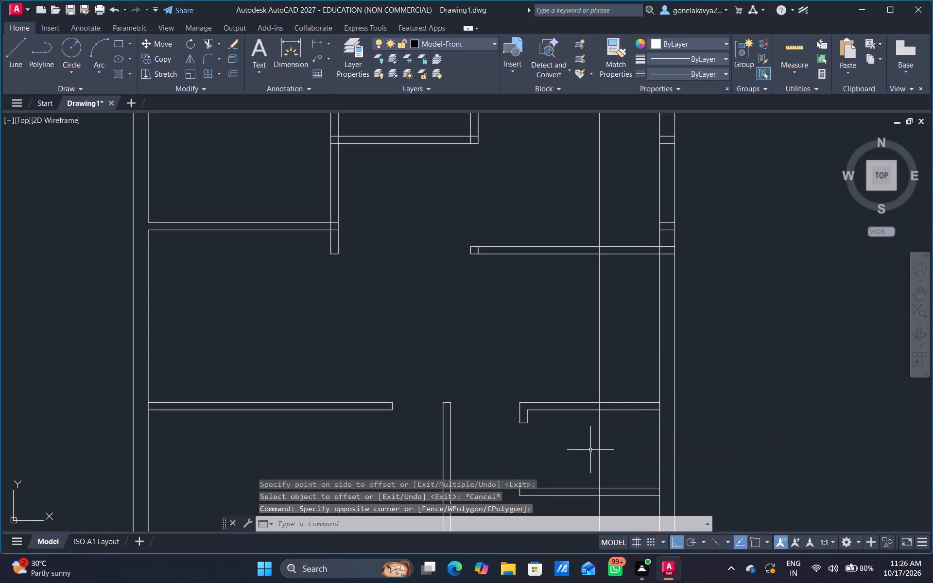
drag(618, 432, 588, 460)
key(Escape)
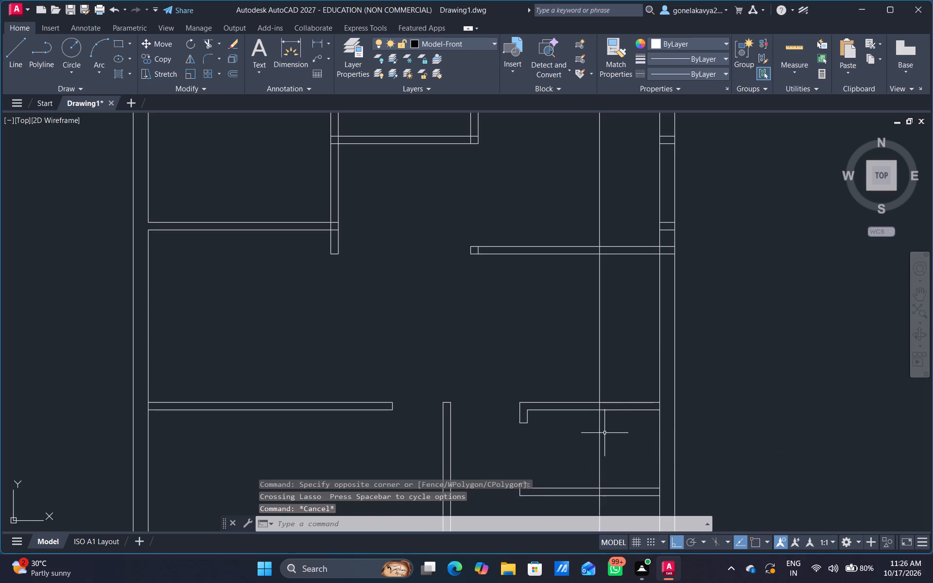
Trim away the new vertical line inside the small right-hand room, below that room and within its bottom partition.
text(TR)
key(space)
drag(617, 420, 582, 464)
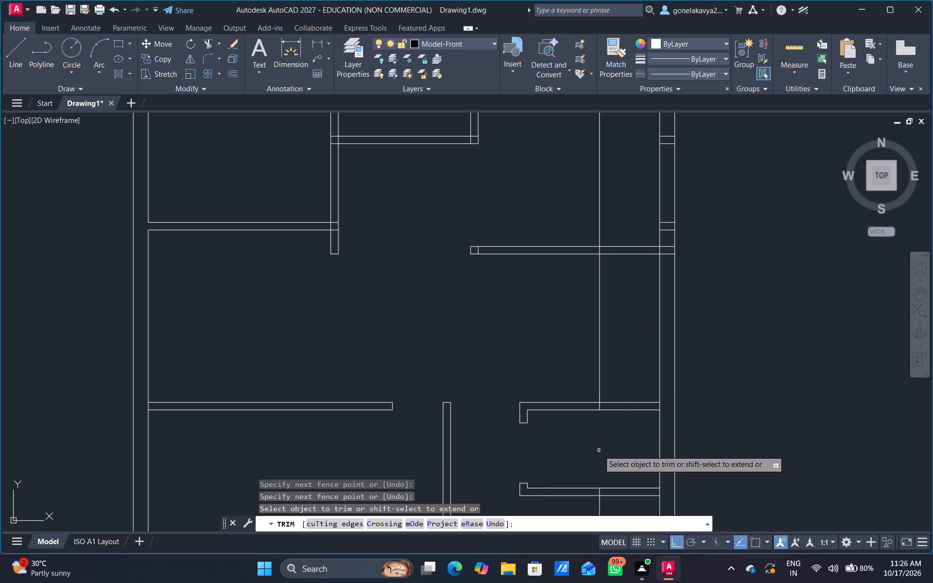
middle_drag(599, 450, 584, 206)
drag(611, 301, 556, 362)
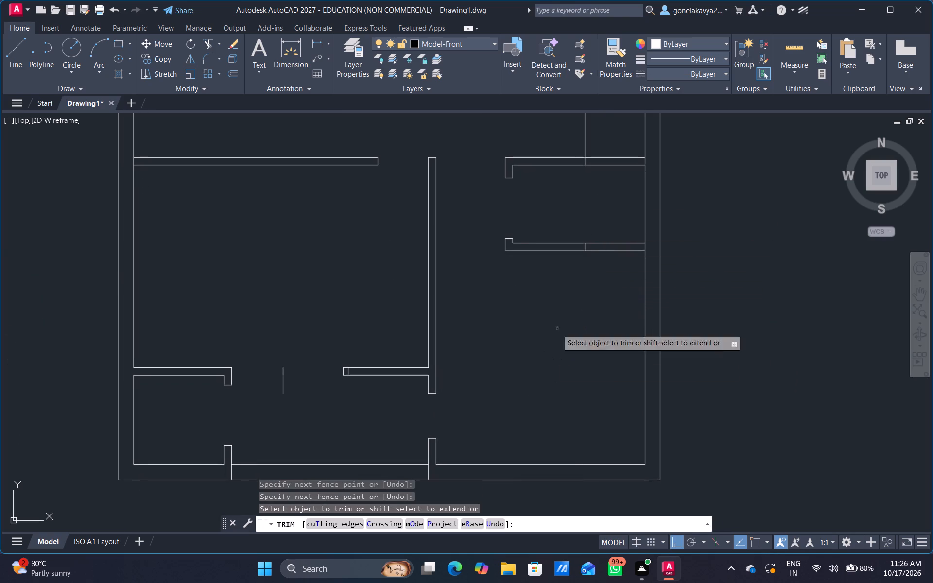
scroll(586, 247, up, 4)
drag(593, 243, 567, 250)
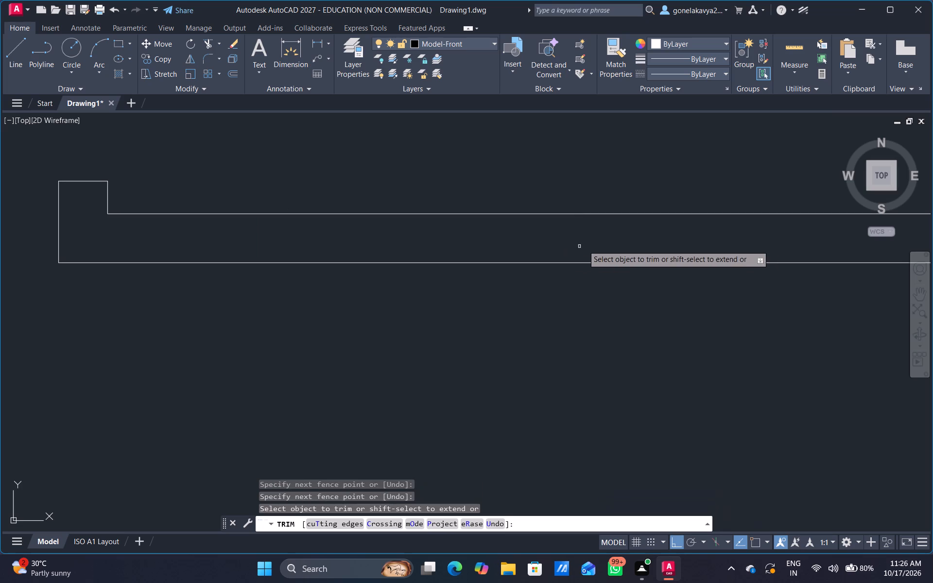
scroll(615, 274, down, 4)
Trim the vertical line above and within the upper right-hand partition and within the small room's top partition, leaving only the span between them.
middle_drag(644, 207, 624, 415)
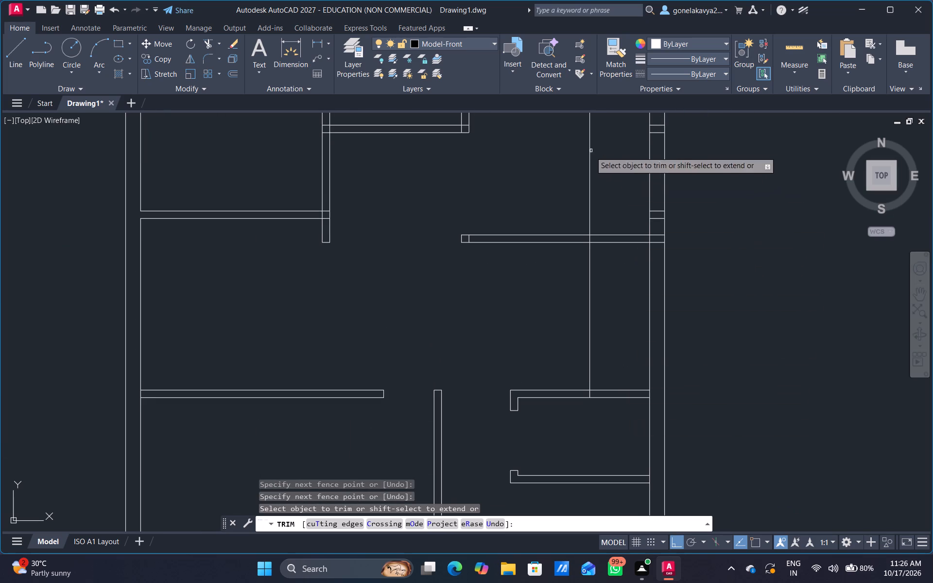
drag(559, 187, 629, 164)
scroll(595, 229, up, 4)
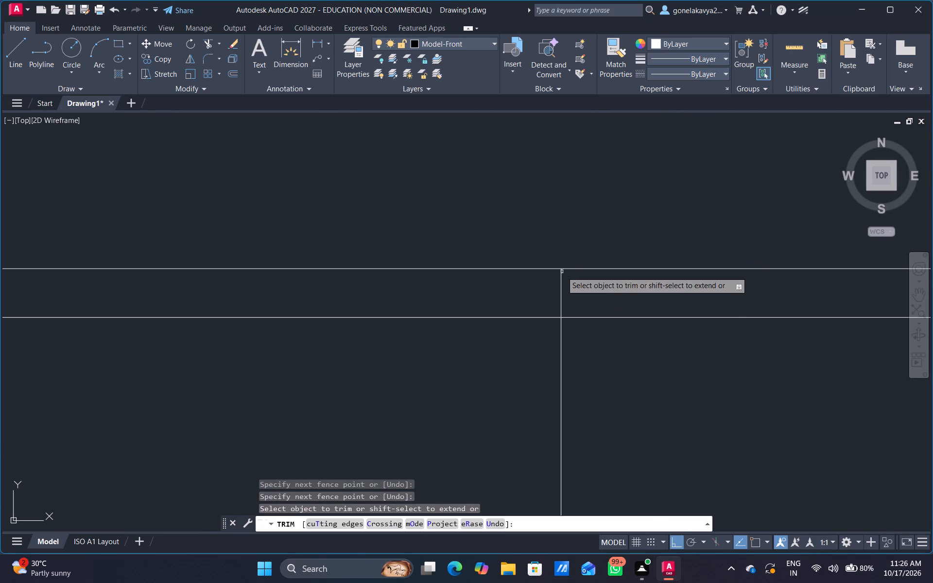
drag(559, 292, 572, 289)
scroll(591, 337, down, 3)
scroll(622, 376, down, 1)
middle_drag(622, 376, 611, 121)
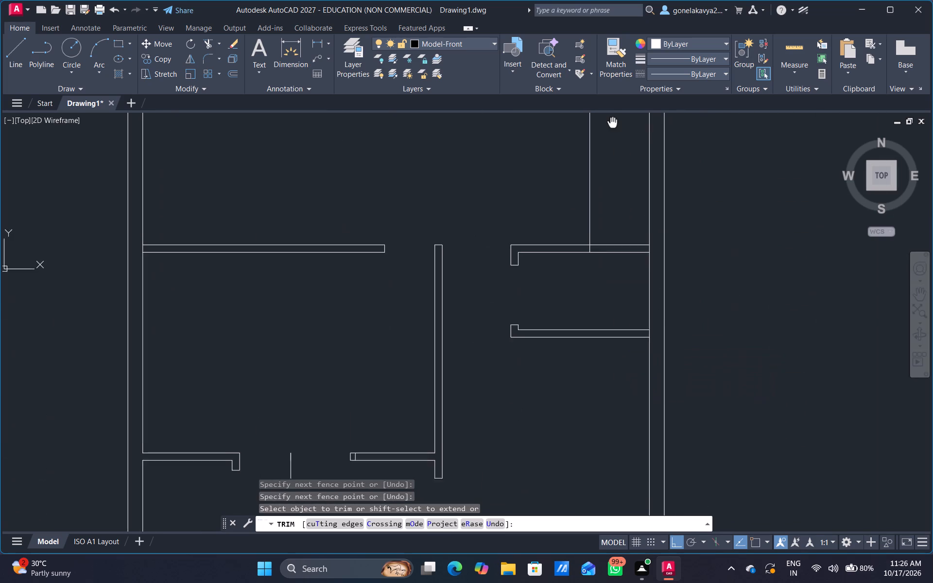
middle_drag(611, 121, 610, 120)
scroll(590, 255, up, 5)
middle_drag(568, 231, 578, 390)
drag(546, 308, 650, 291)
scroll(650, 291, down, 4)
scroll(682, 188, down, 2)
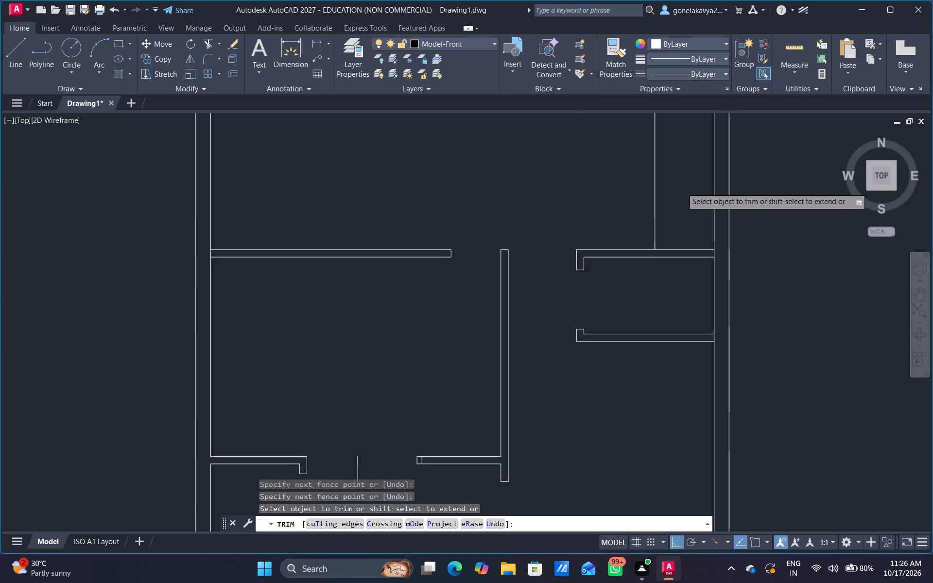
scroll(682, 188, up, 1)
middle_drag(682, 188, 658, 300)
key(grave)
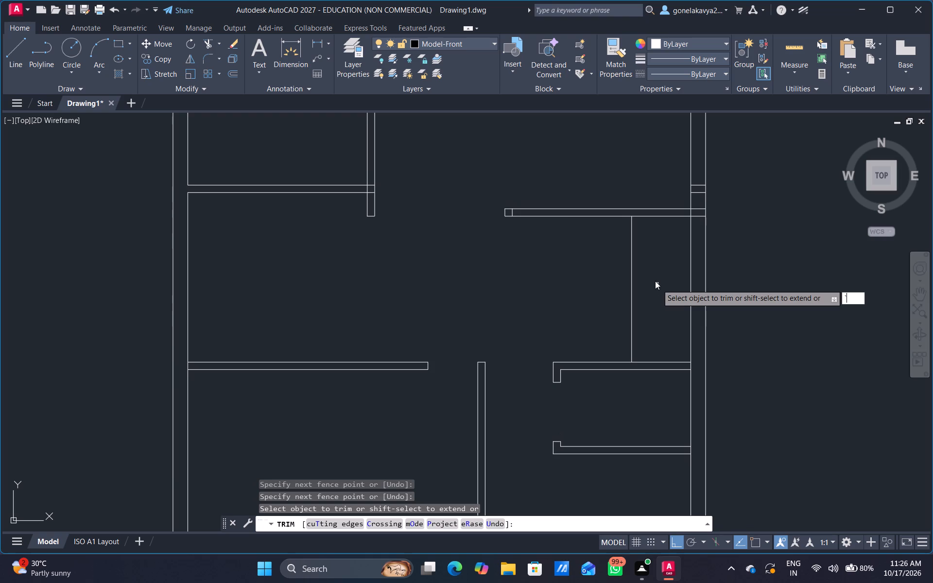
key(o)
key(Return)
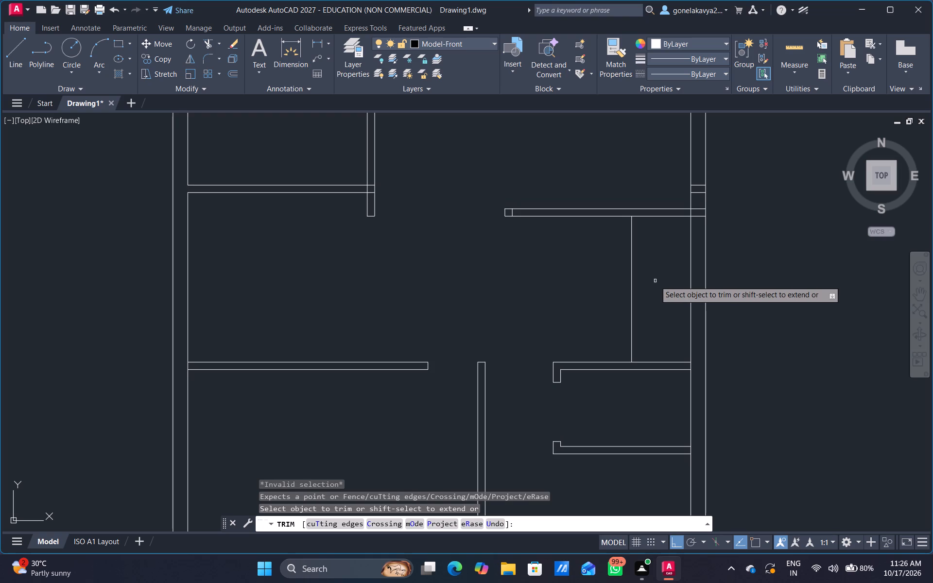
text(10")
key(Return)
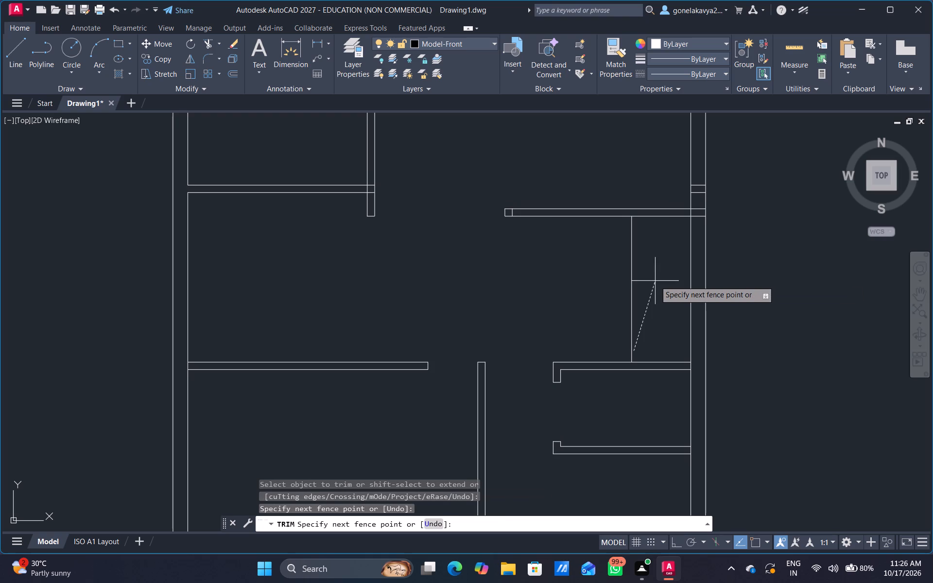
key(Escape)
Offset the trimmed vertical line 10" to the left five times in succession, each from the newest line.
key(o)
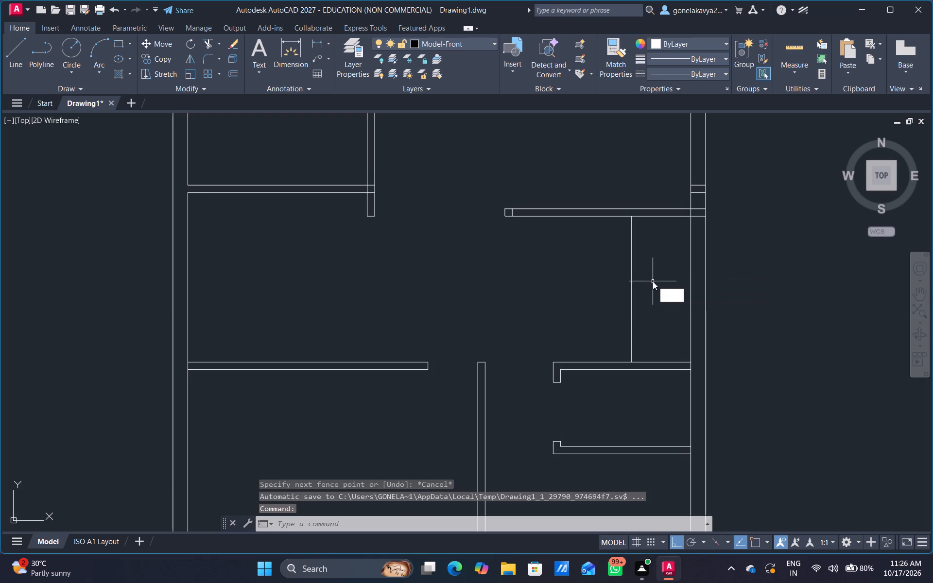
key(Return)
text(10")
key(Return)
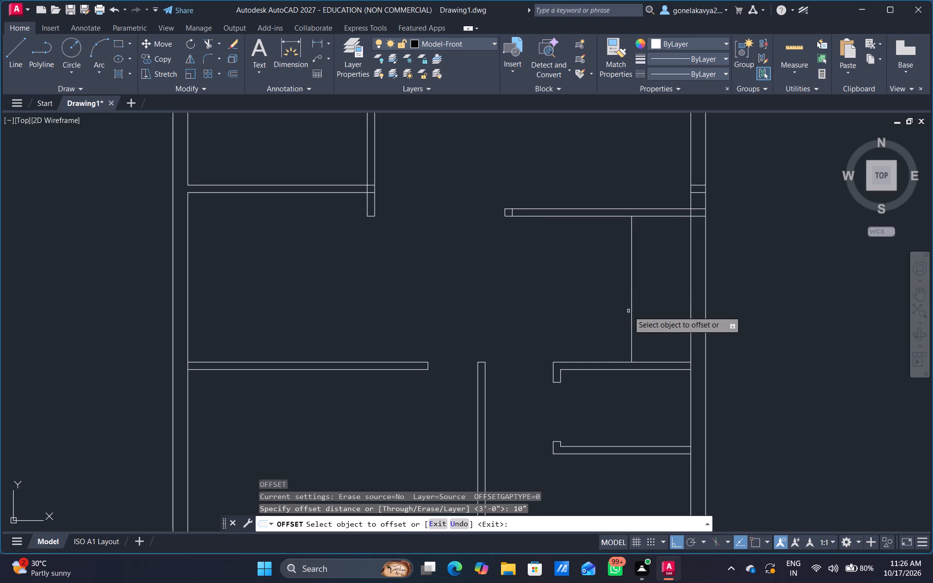
click(634, 337)
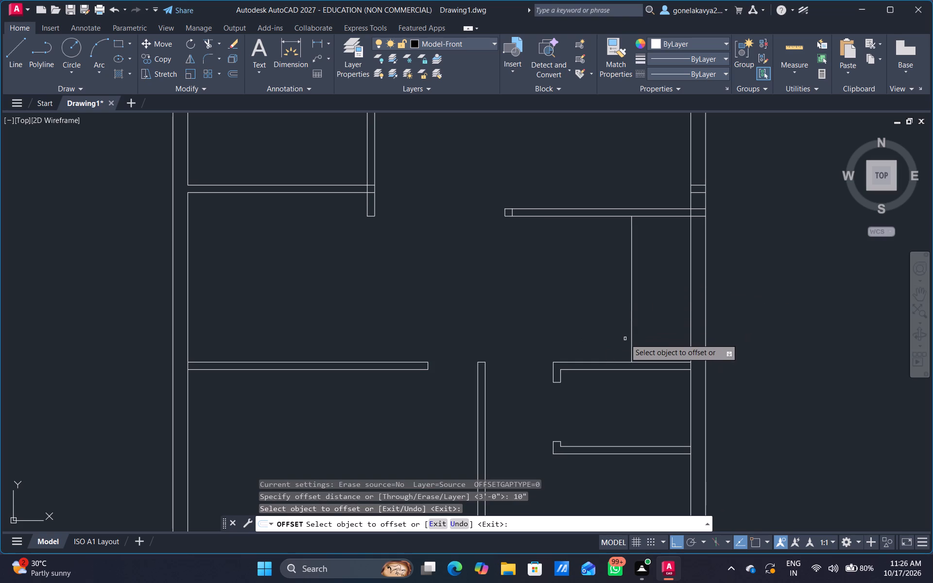
click(633, 339)
click(591, 346)
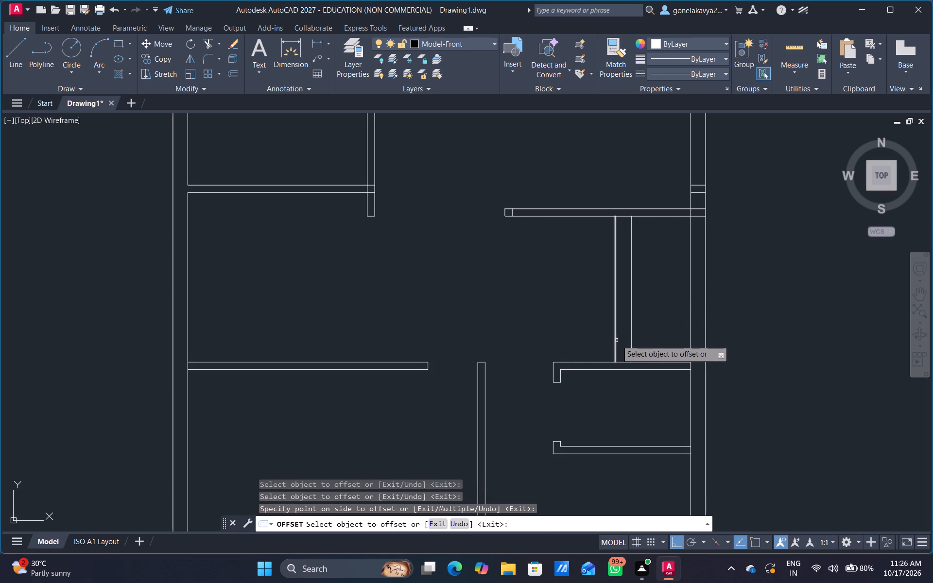
click(617, 340)
click(586, 343)
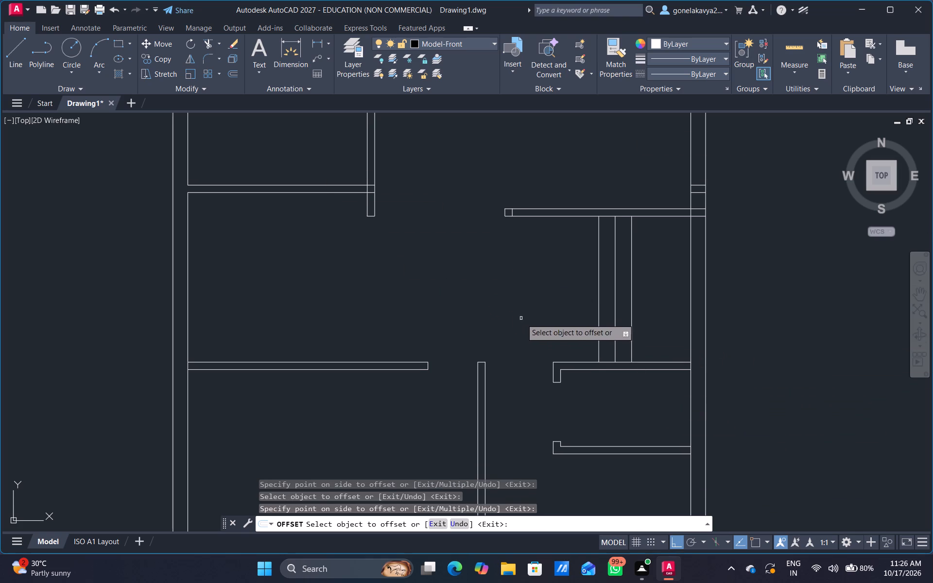
click(599, 334)
click(570, 335)
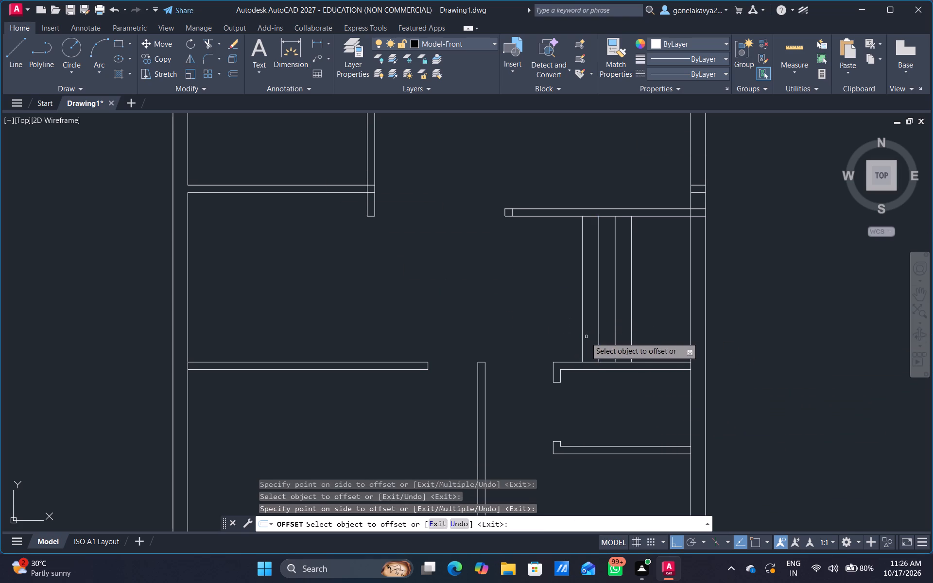
drag(583, 340, 573, 343)
click(545, 339)
click(565, 343)
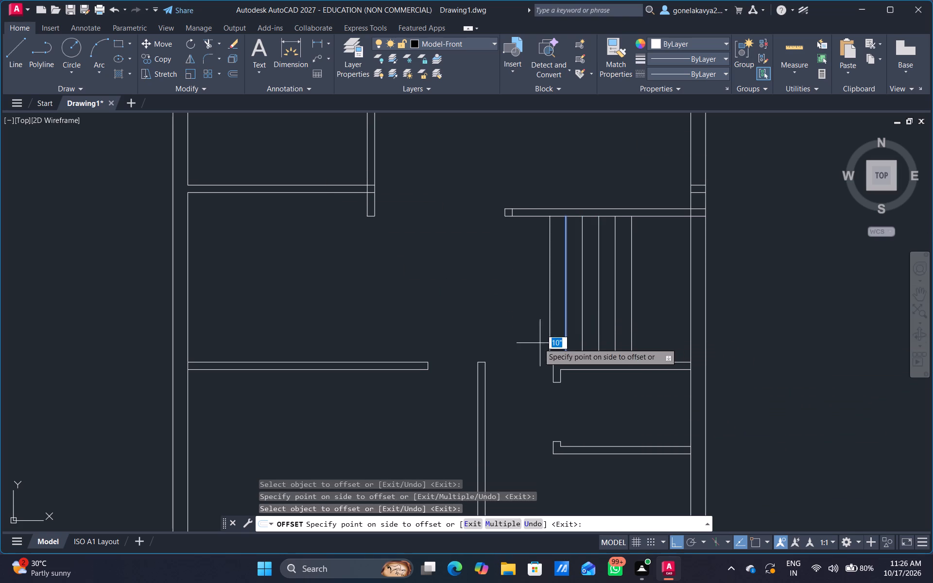
click(538, 343)
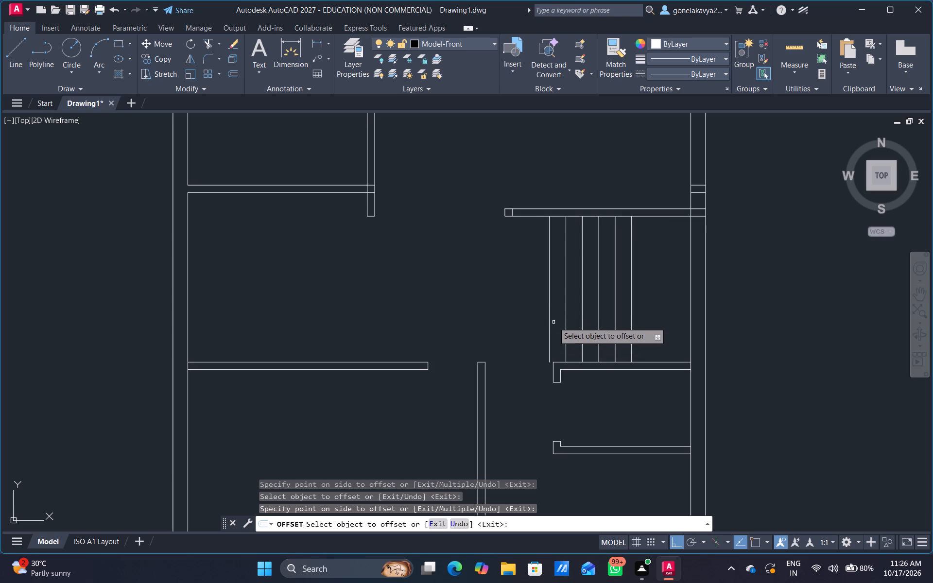
Offset the leftmost of the evenly spaced vertical lines another 10" to the left three more times in succession.
drag(549, 322, 544, 326)
click(533, 328)
click(532, 328)
click(514, 328)
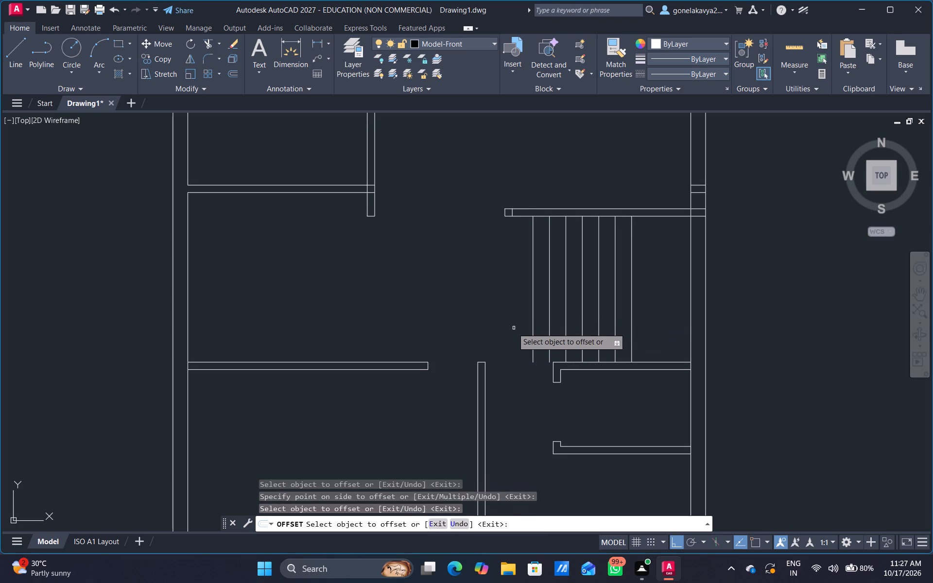
click(533, 328)
click(511, 334)
double_click(515, 331)
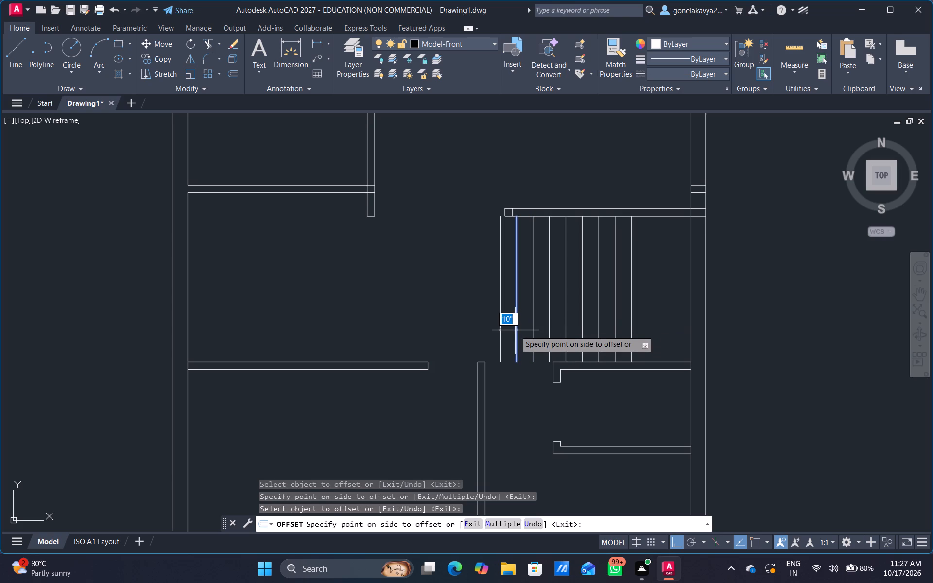
click(499, 334)
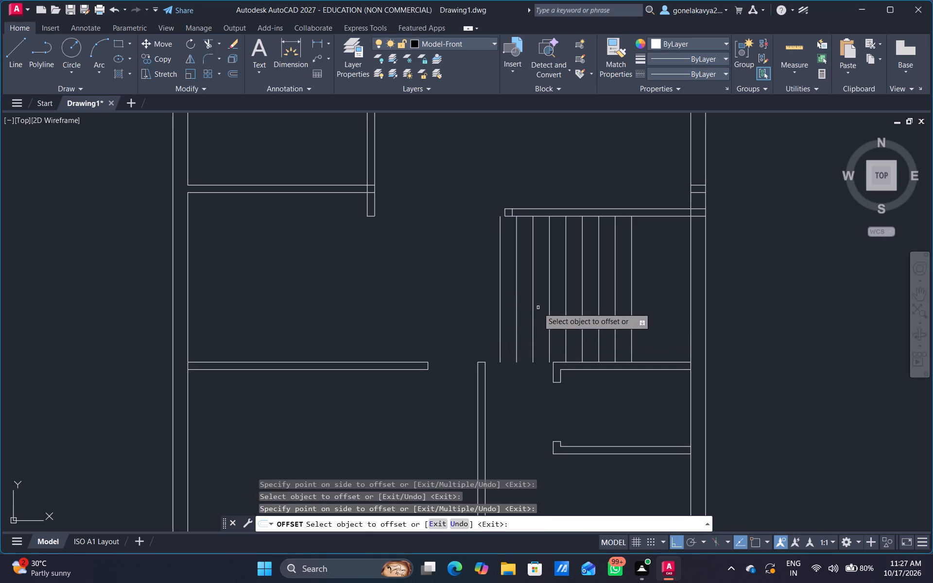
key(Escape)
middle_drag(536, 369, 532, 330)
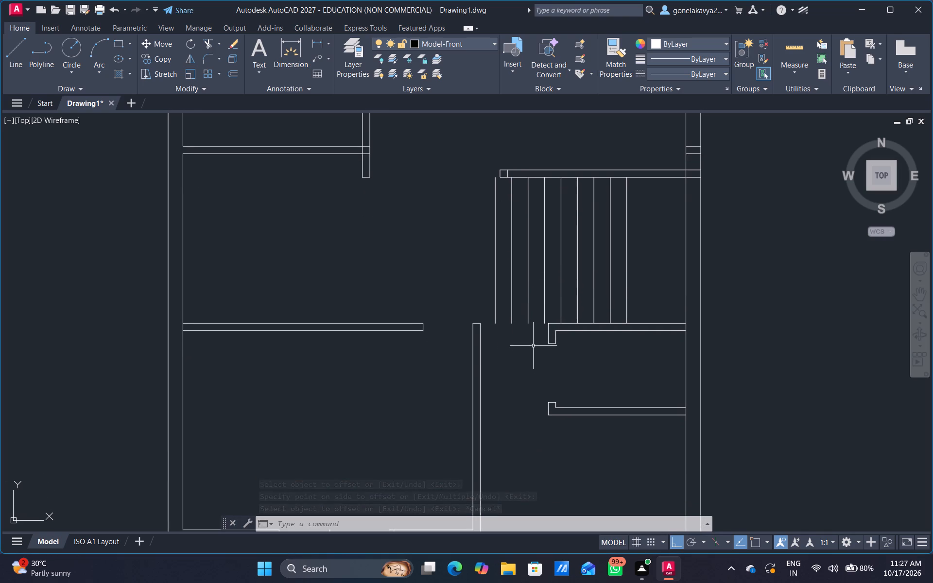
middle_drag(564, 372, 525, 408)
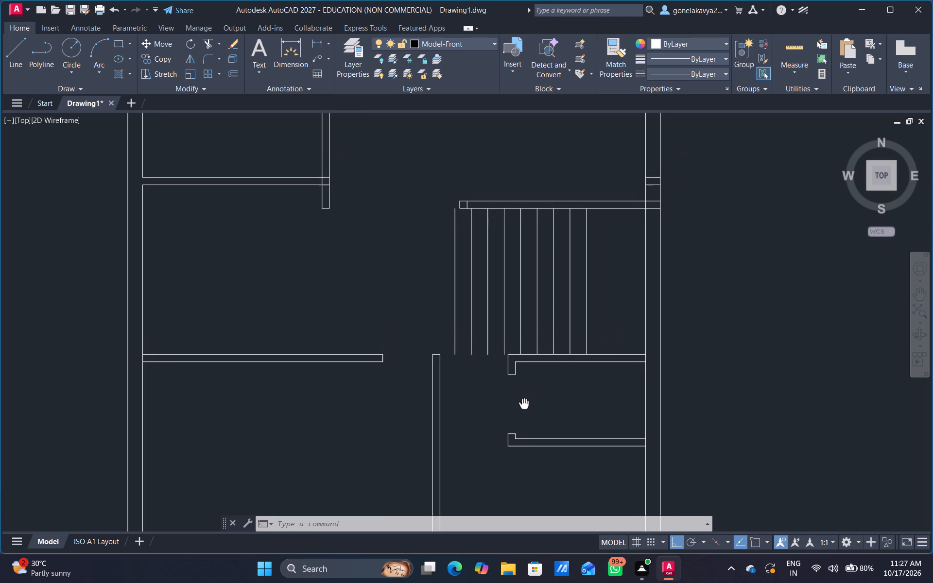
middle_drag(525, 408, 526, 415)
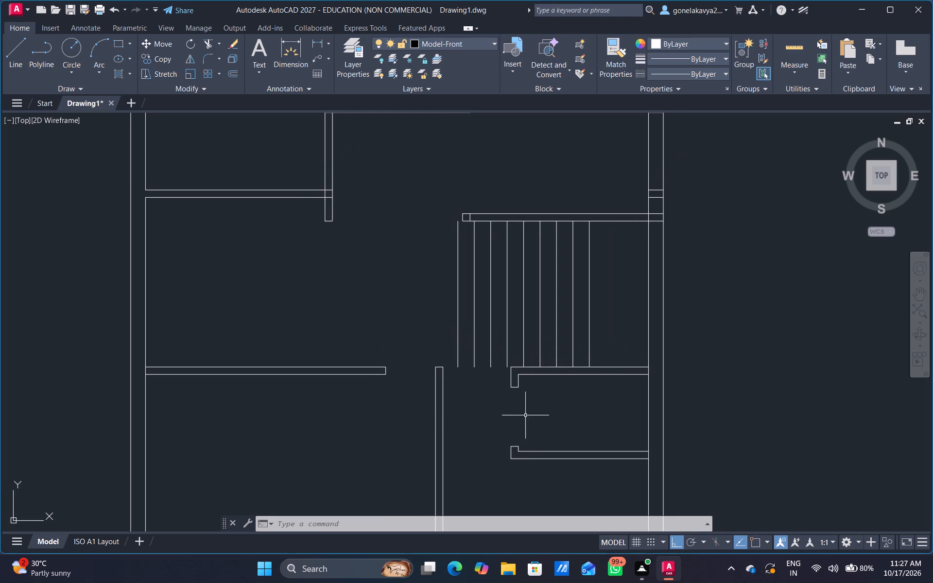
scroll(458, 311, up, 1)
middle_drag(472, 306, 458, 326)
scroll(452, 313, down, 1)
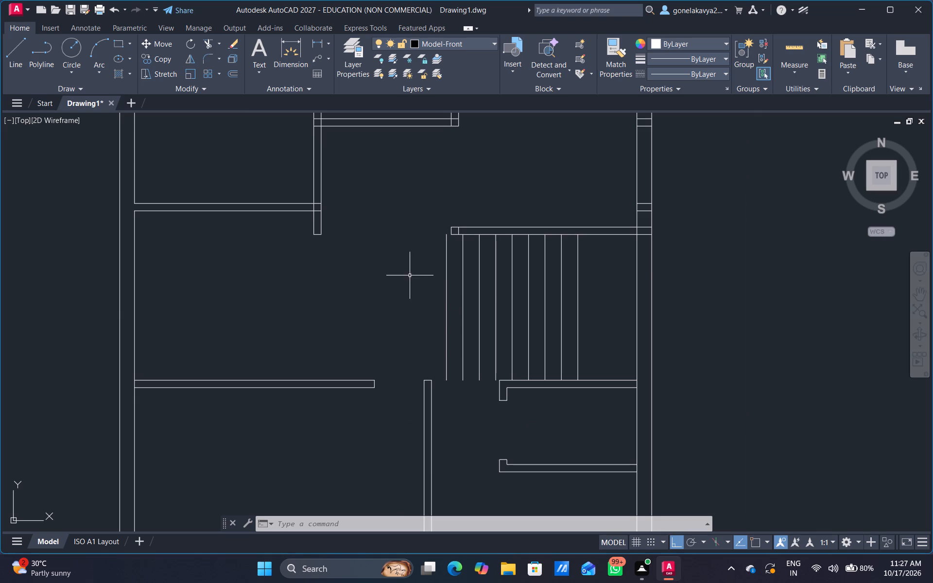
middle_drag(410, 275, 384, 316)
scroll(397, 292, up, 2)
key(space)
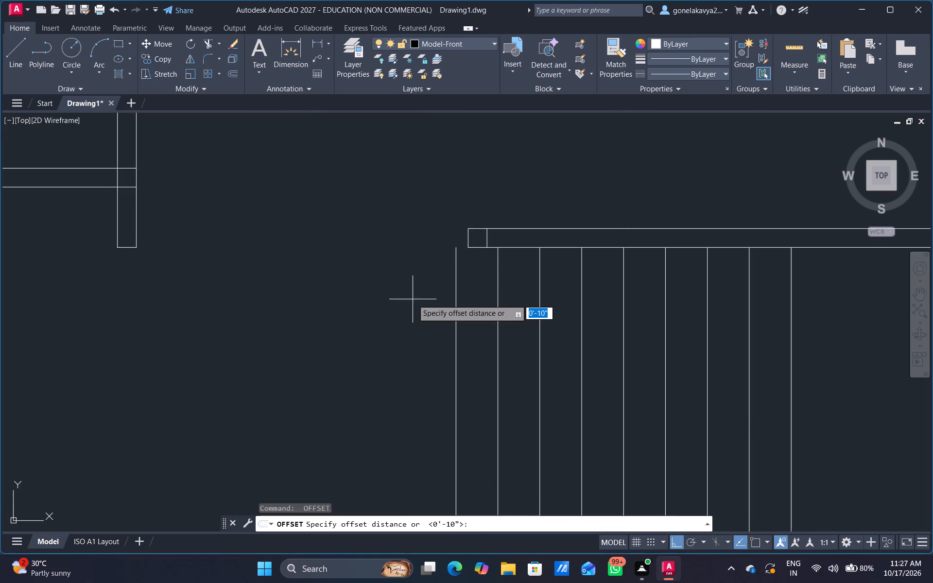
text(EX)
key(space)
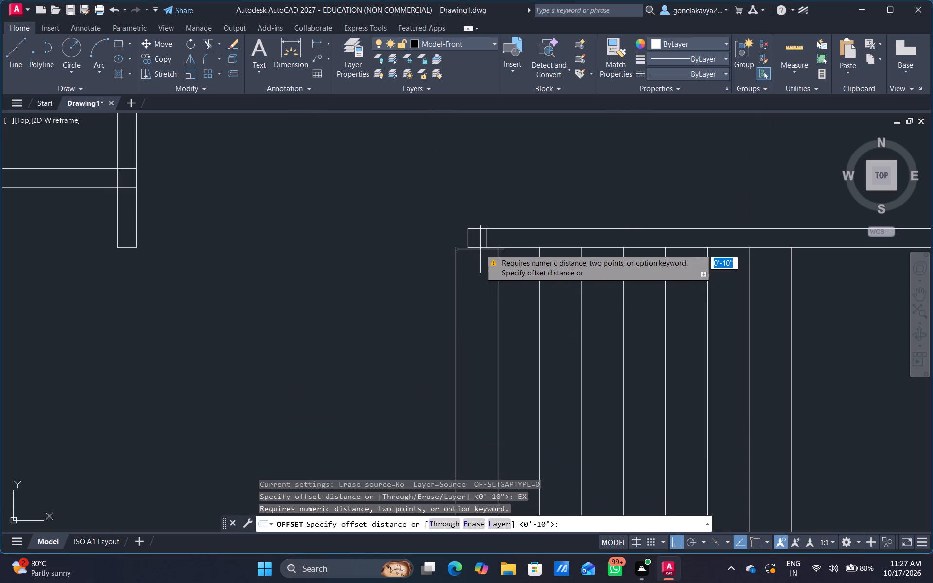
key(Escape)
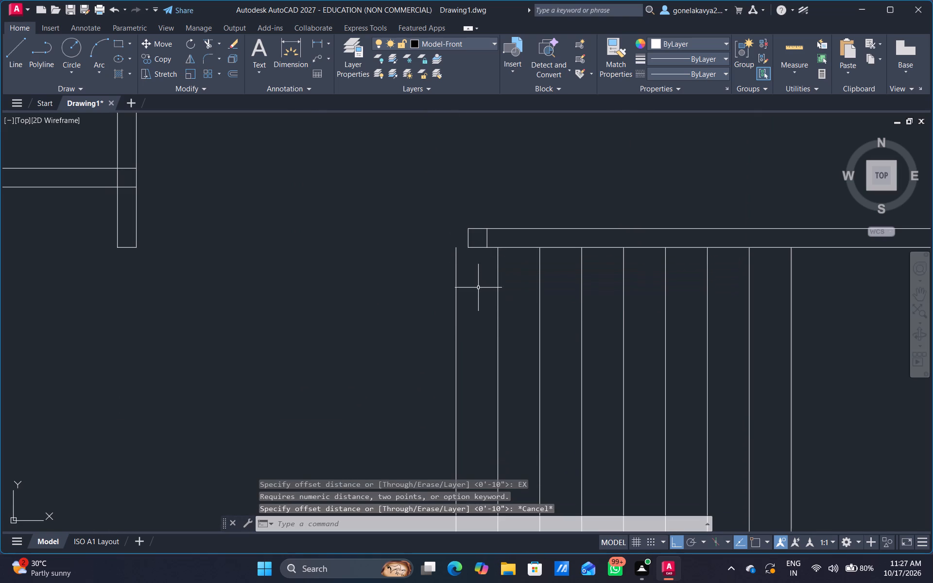
Extend the upper right-hand partition leftward: its lower line to the leftmost stair line, its upper line to the upper-left partition stub.
text(EX)
key(space)
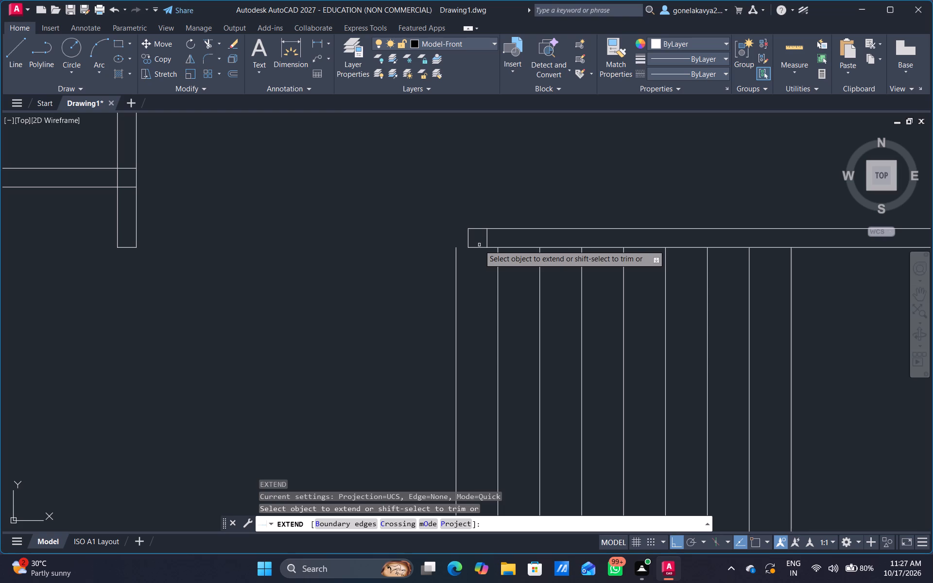
click(479, 247)
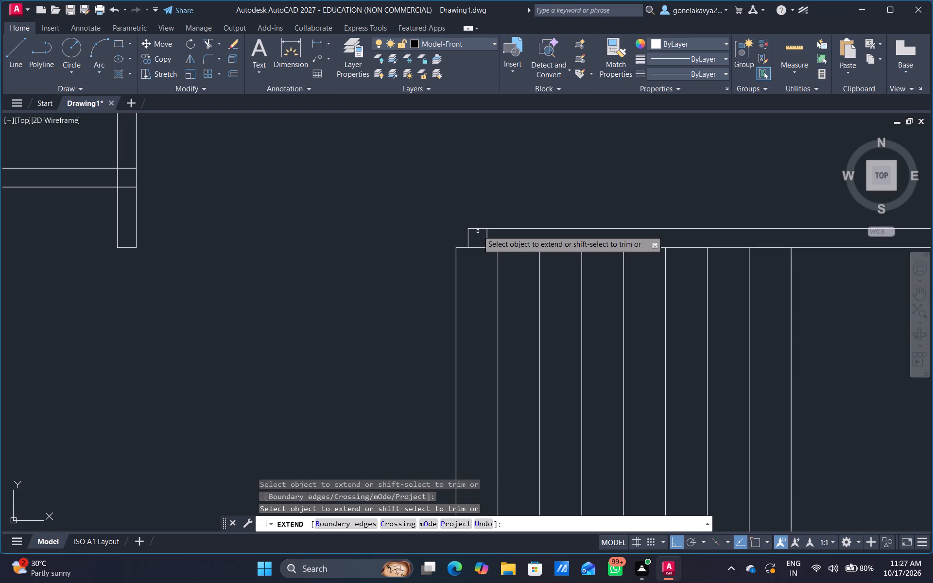
click(478, 228)
scroll(475, 294, down, 1)
middle_drag(473, 298, 478, 75)
scroll(561, 272, up, 2)
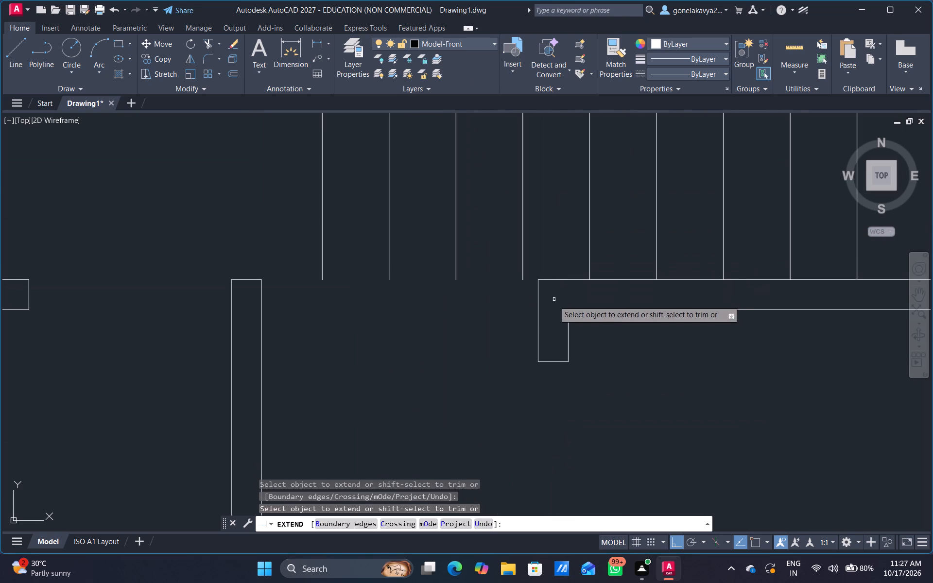
scroll(611, 336, down, 2)
middle_drag(612, 367, 533, 394)
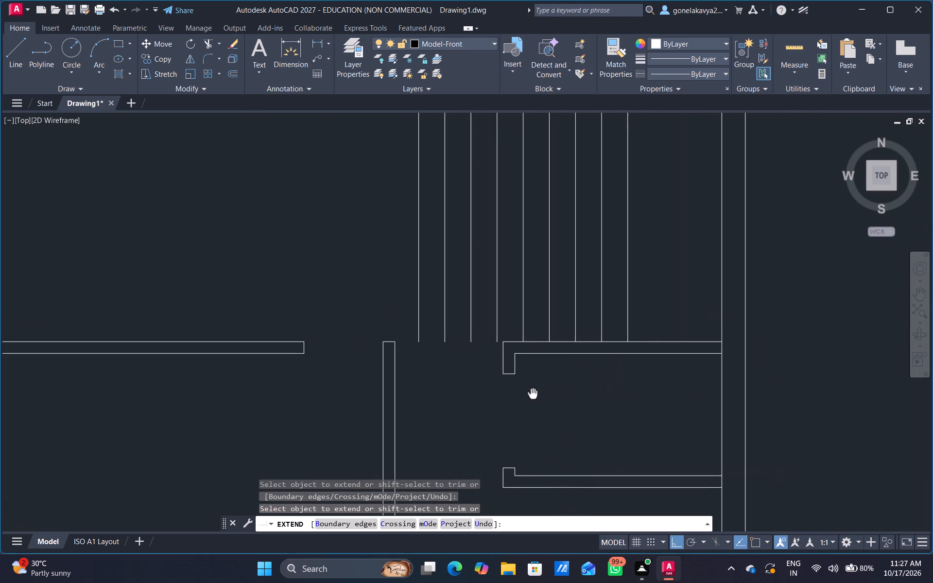
middle_drag(533, 394, 526, 394)
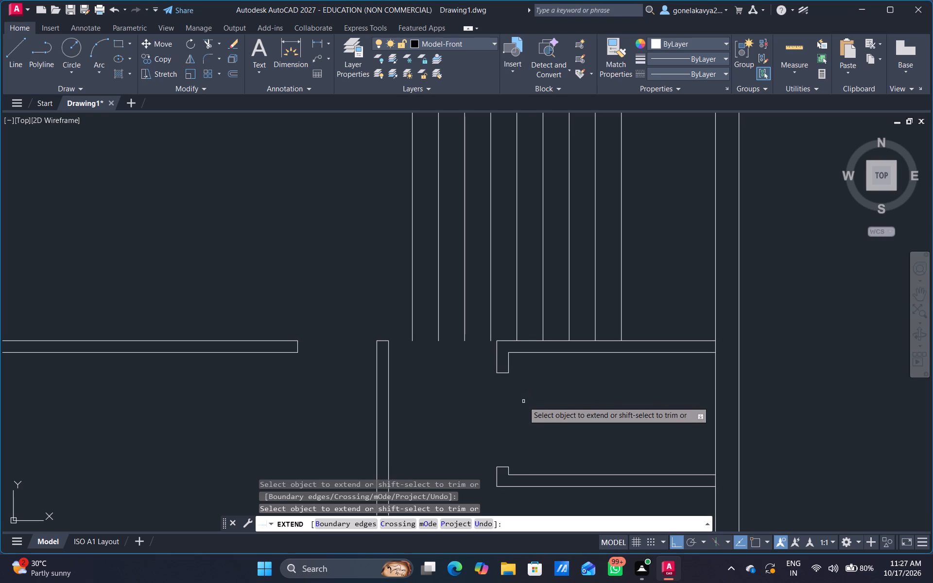
key(Escape)
Offset the upper line of the small right-hand room's top partition 3' upward, across the stair lines.
scroll(560, 404, down, 1)
middle_drag(561, 404, 535, 377)
key(o)
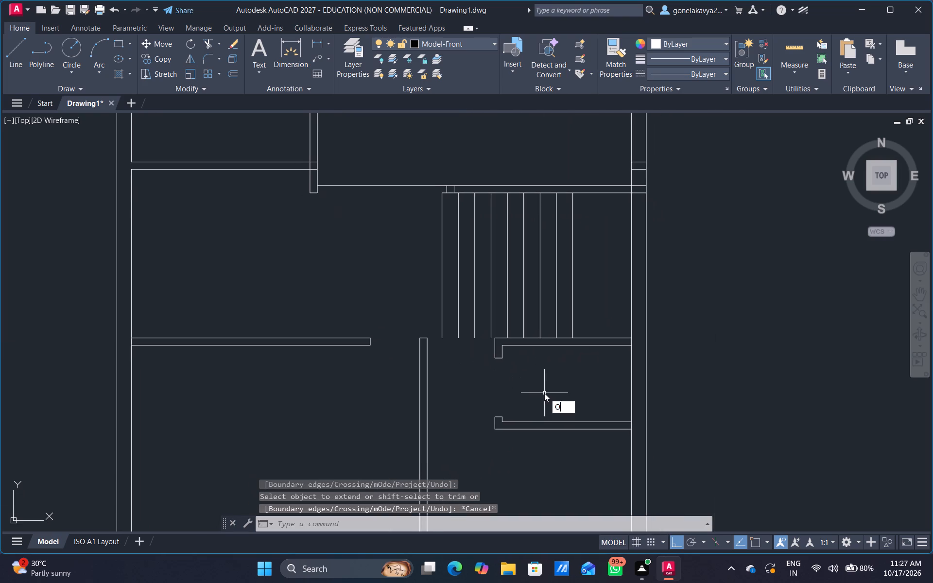
key(Return)
text(3')
key(Return)
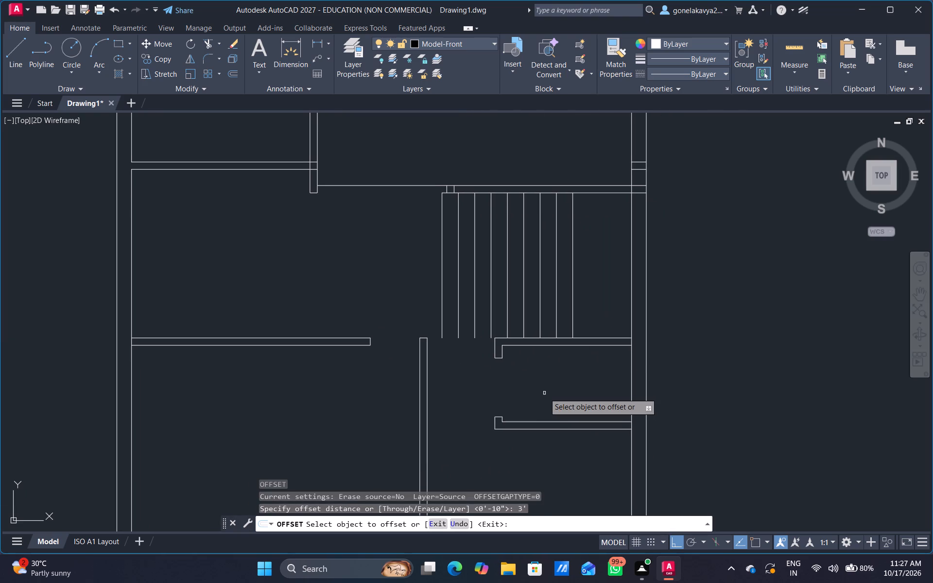
click(611, 336)
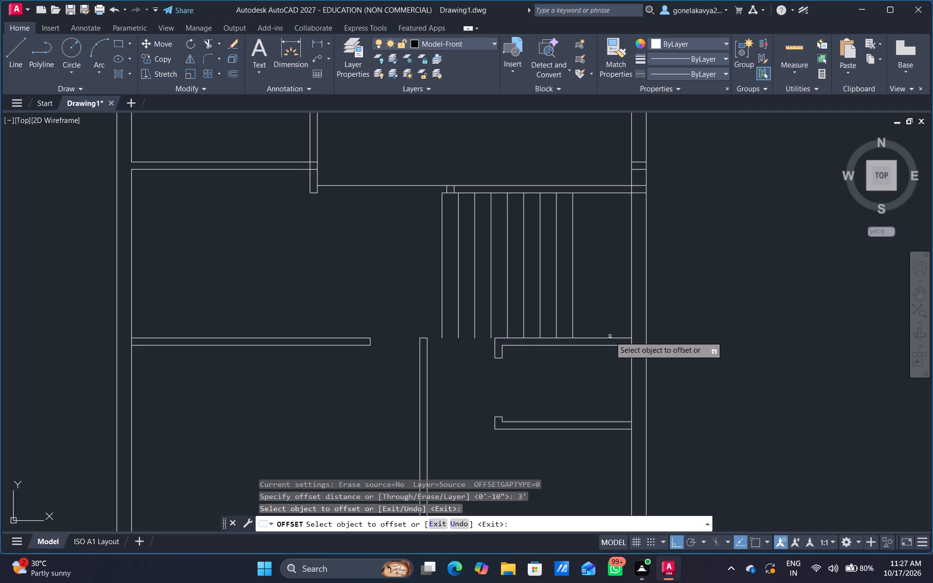
click(607, 337)
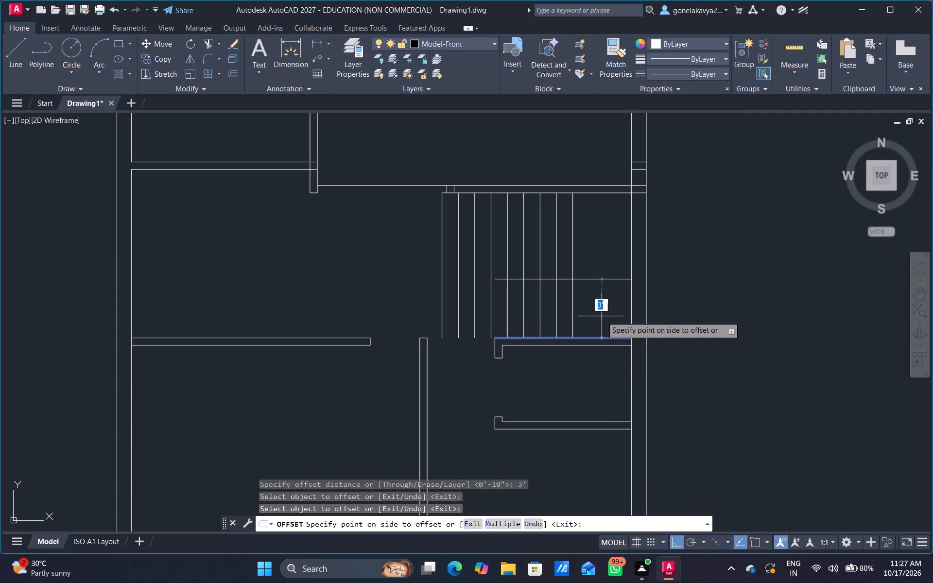
click(602, 315)
key(Escape)
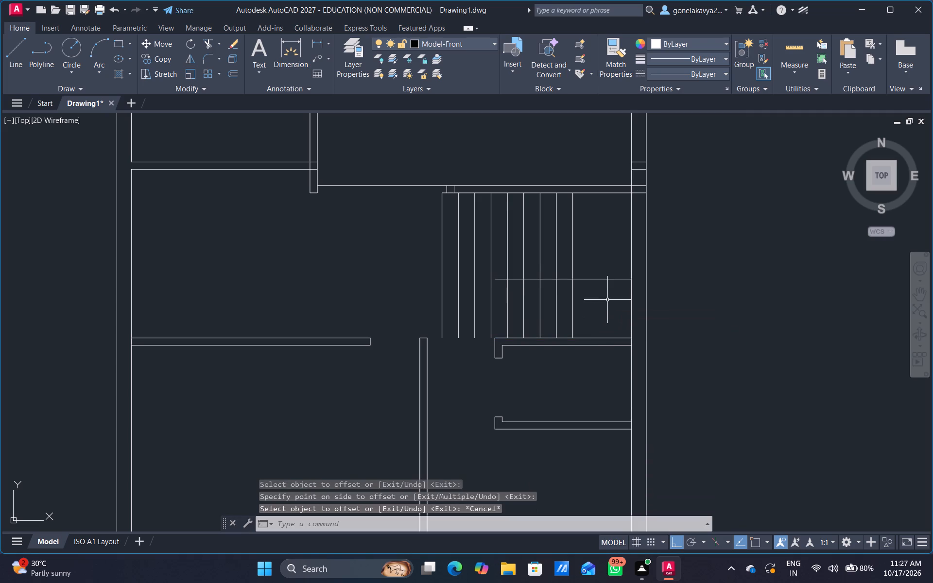
Extend the new horizontal line leftward across the stair lines to the leftmost one.
text(EX)
key(space)
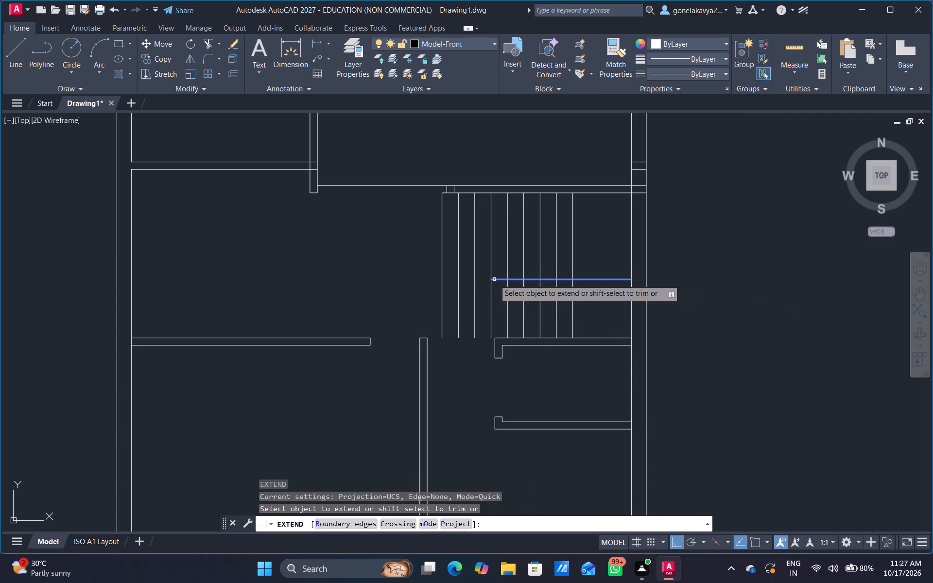
click(494, 279)
click(497, 280)
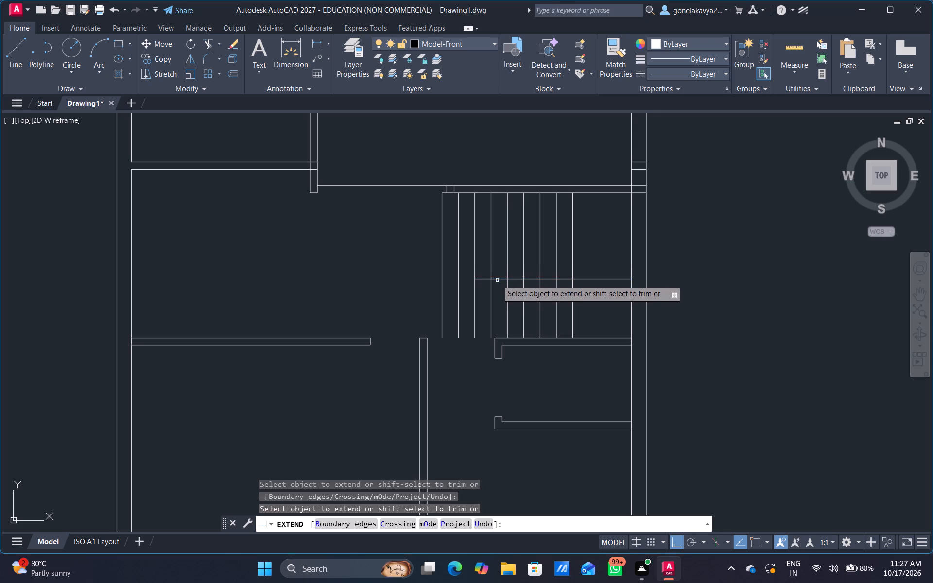
click(488, 278)
click(468, 278)
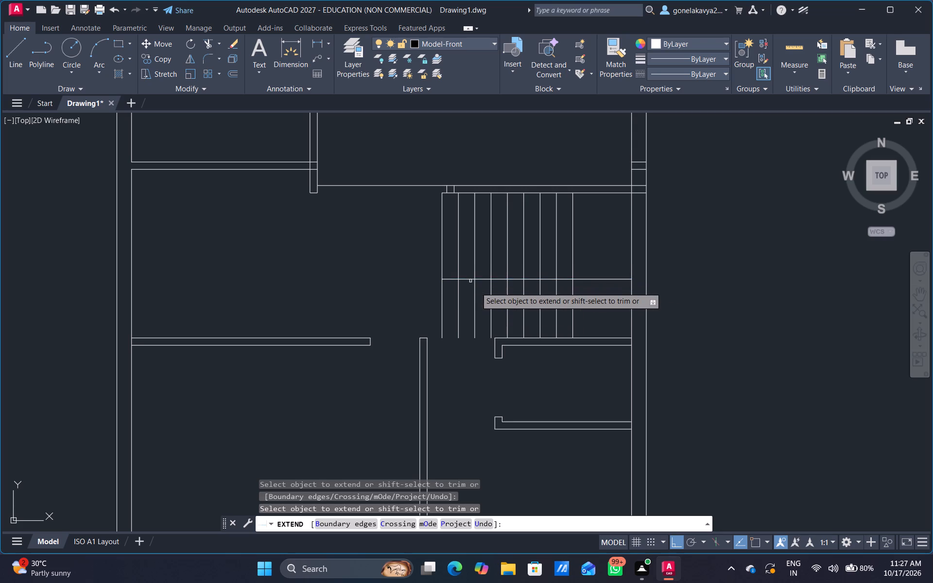
key(Escape)
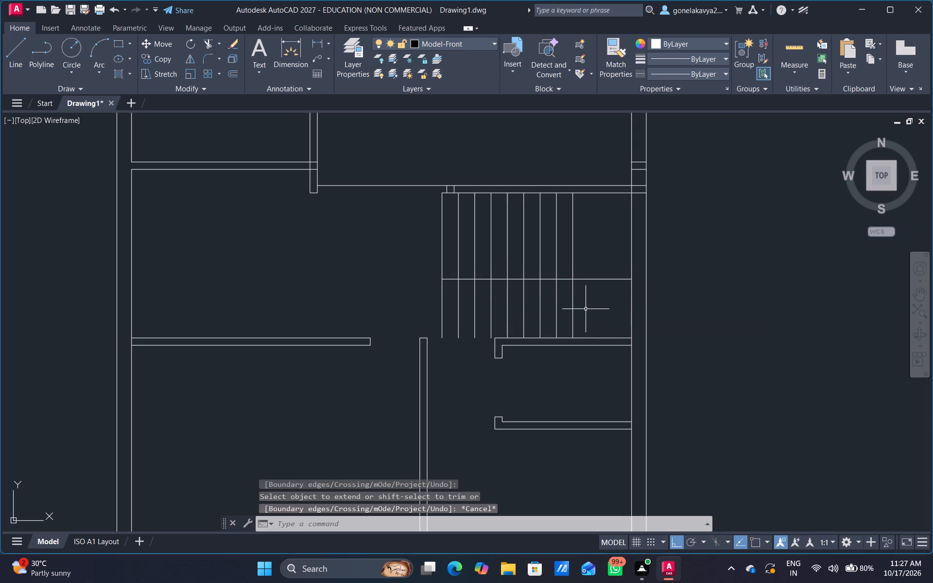
Trim away the portions of the four leftmost stair lines below the new horizontal line.
text(TR)
key(space)
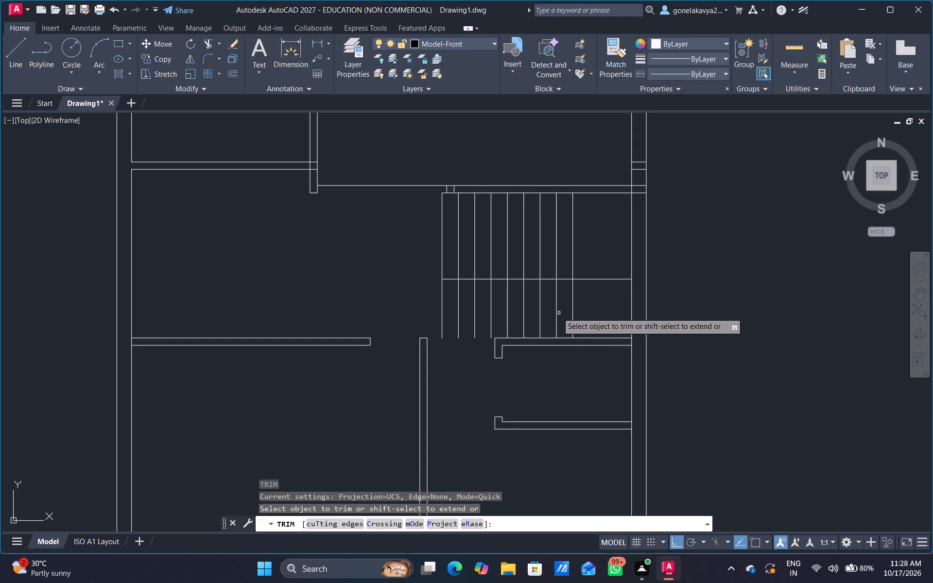
middle_drag(597, 291, 610, 239)
scroll(508, 262, up, 1)
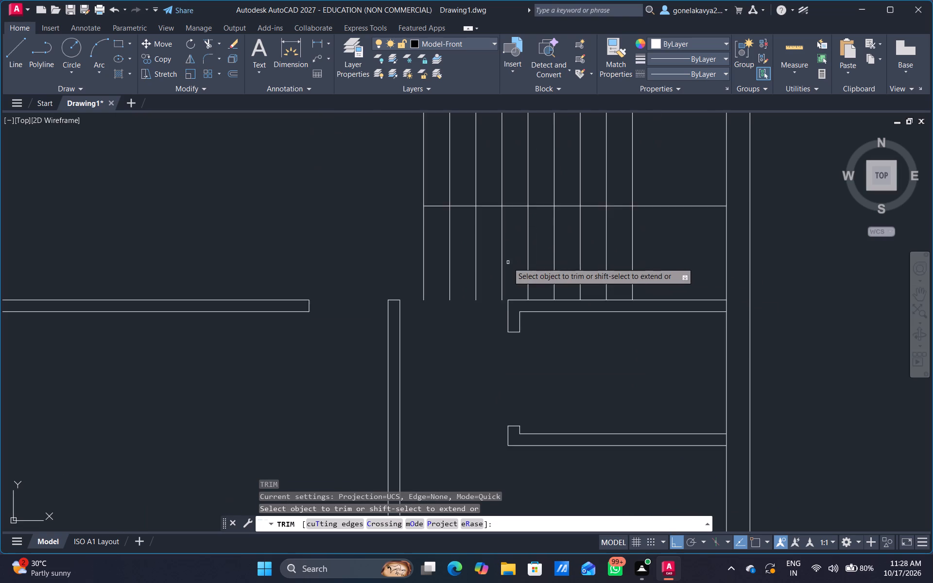
scroll(508, 262, up, 1)
drag(508, 262, 342, 258)
scroll(408, 271, down, 2)
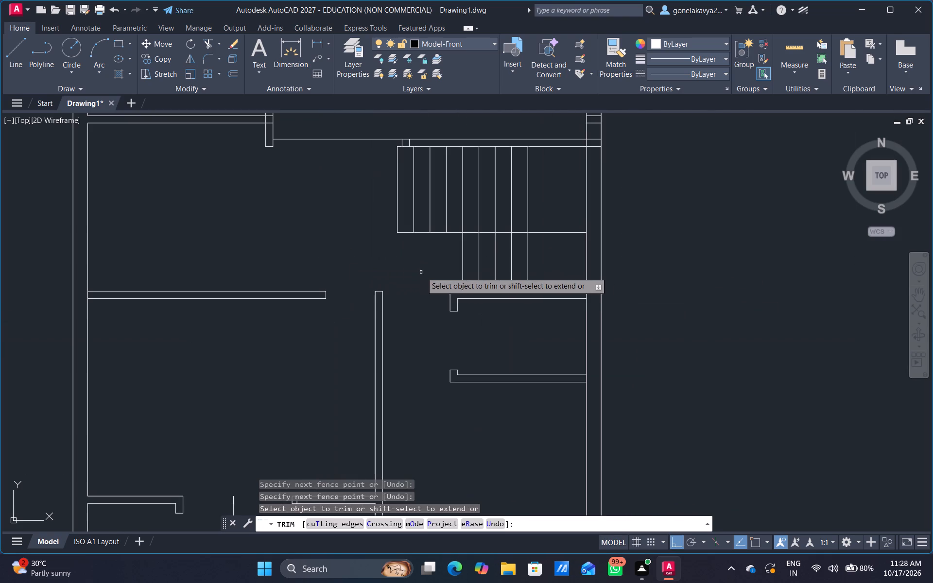
Trim the new horizontal line between the rightmost stair line and the right outer wall.
middle_drag(514, 333, 517, 362)
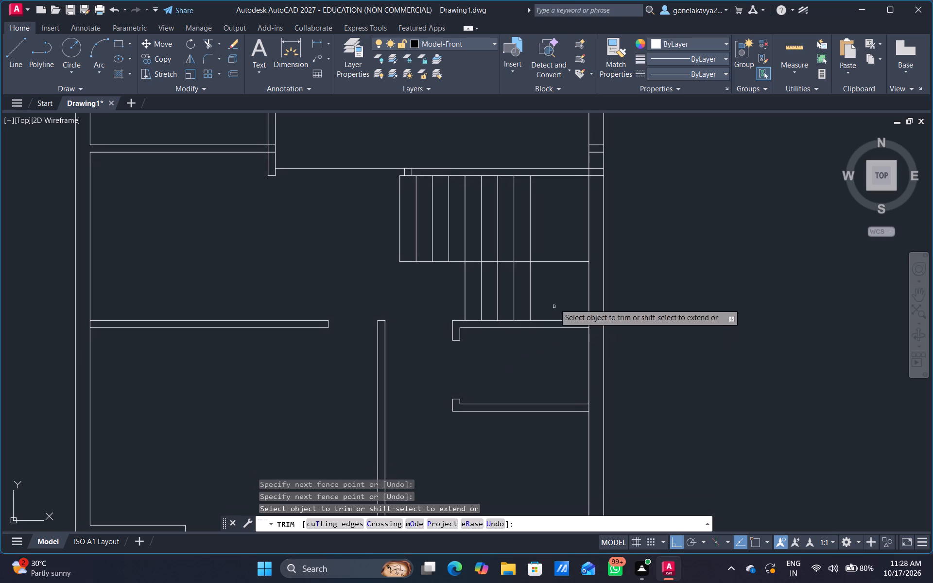
drag(564, 275, 559, 223)
middle_drag(547, 256, 591, 273)
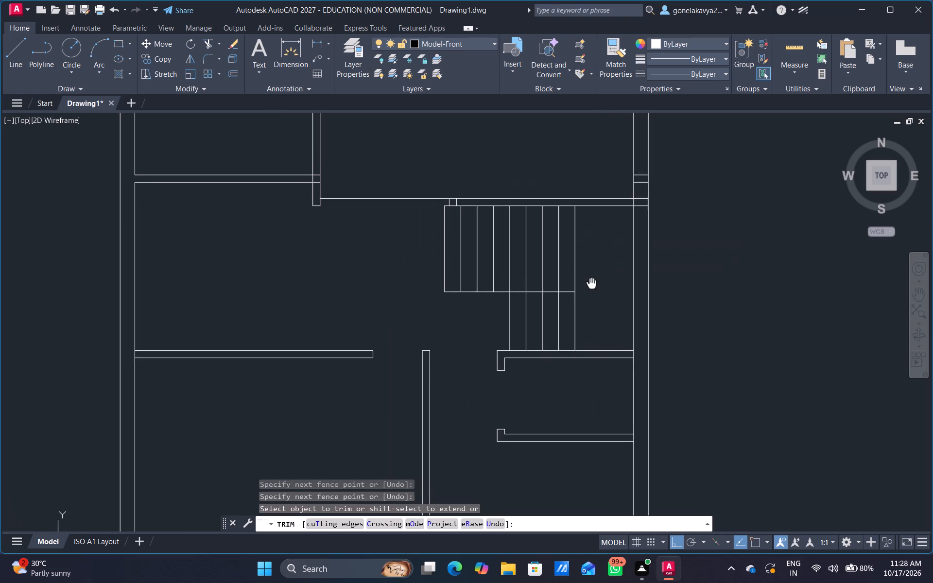
middle_drag(591, 273, 592, 265)
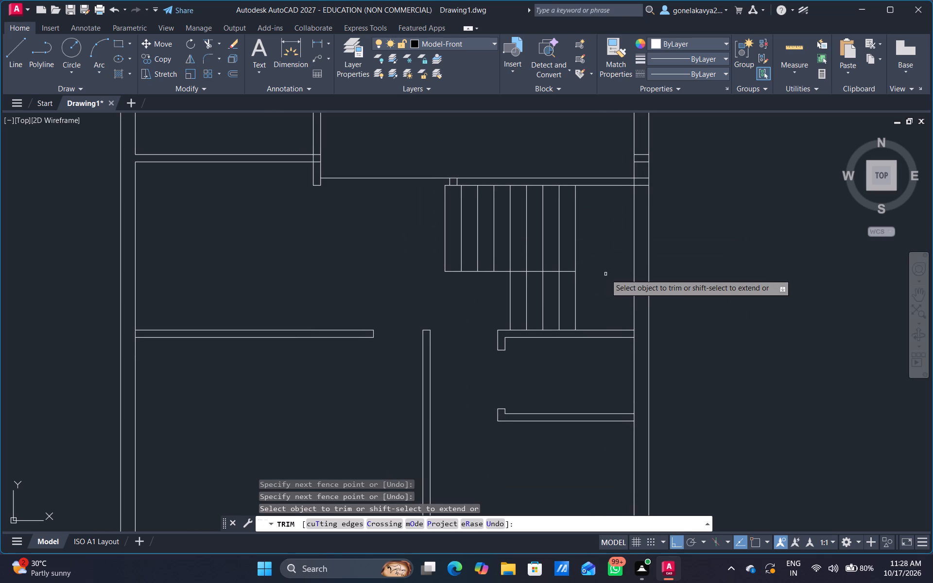
key(l)
key(Return)
key(Escape)
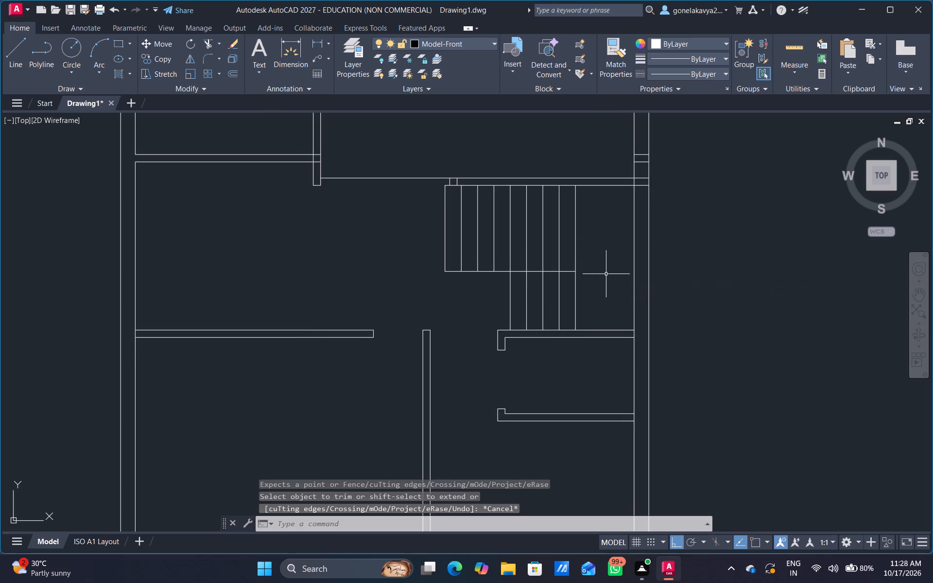
Draw a U-shaped stair direction line: about 5'-10" right from within the upper flight, down beyond the treads, and about 4'-5" left across the lower flight.
key(l)
key(Return)
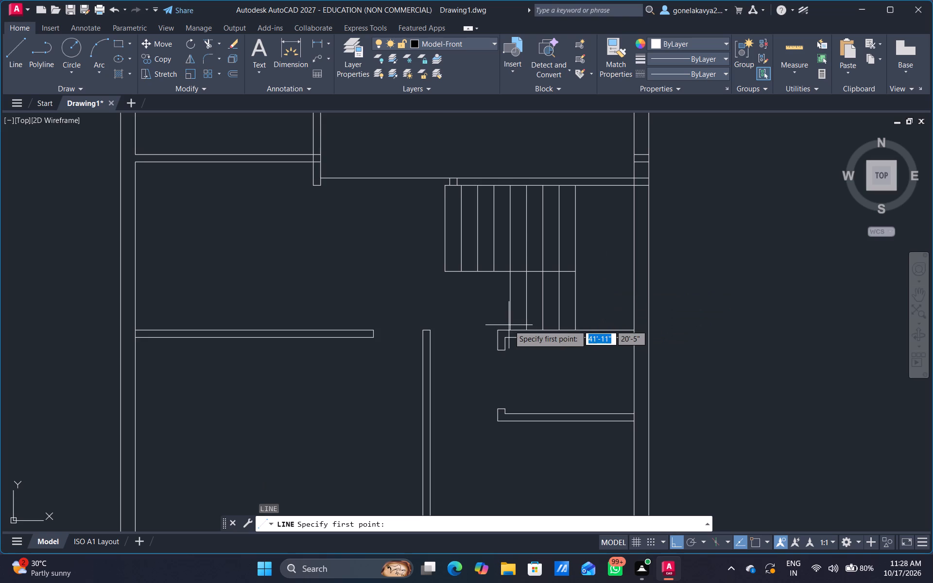
scroll(492, 327, up, 1)
middle_drag(465, 292, 437, 379)
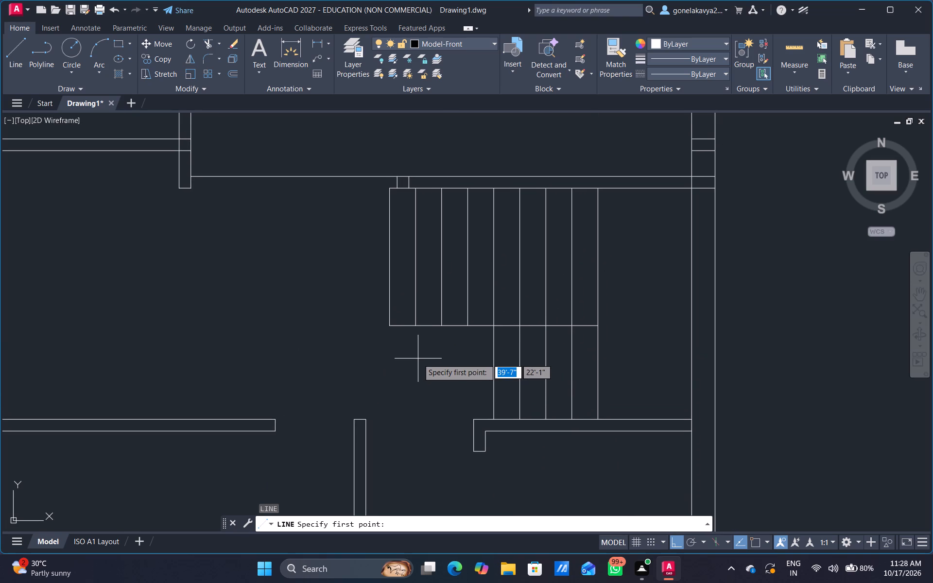
click(459, 259)
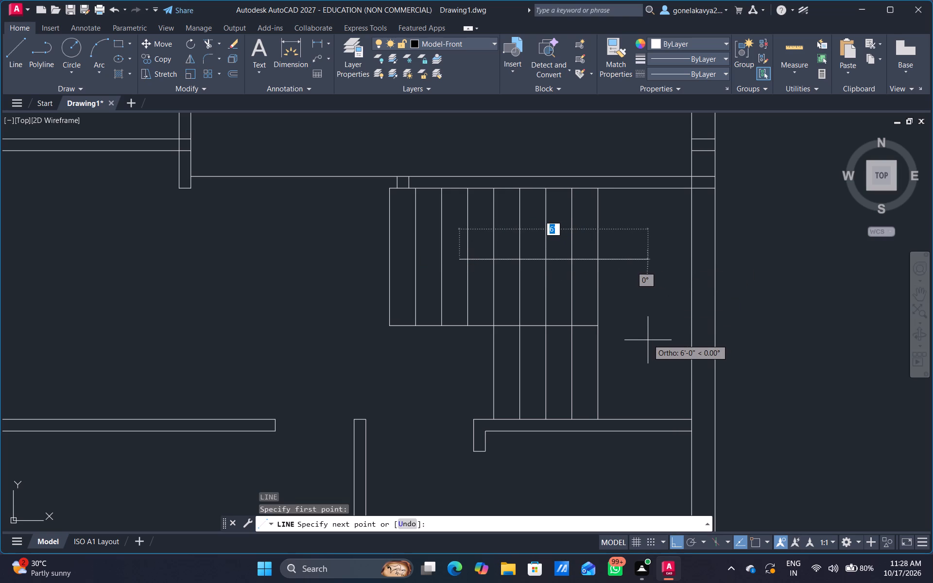
click(643, 366)
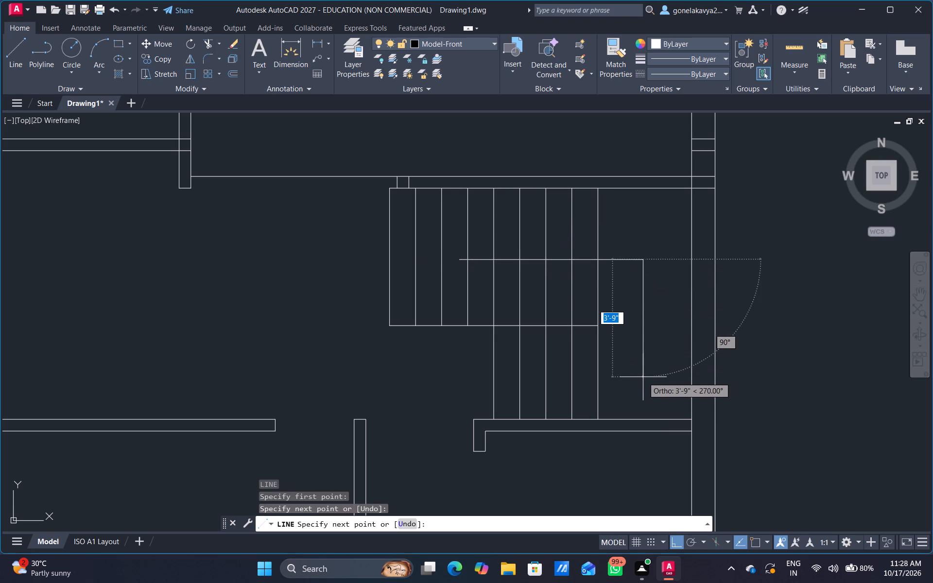
click(639, 362)
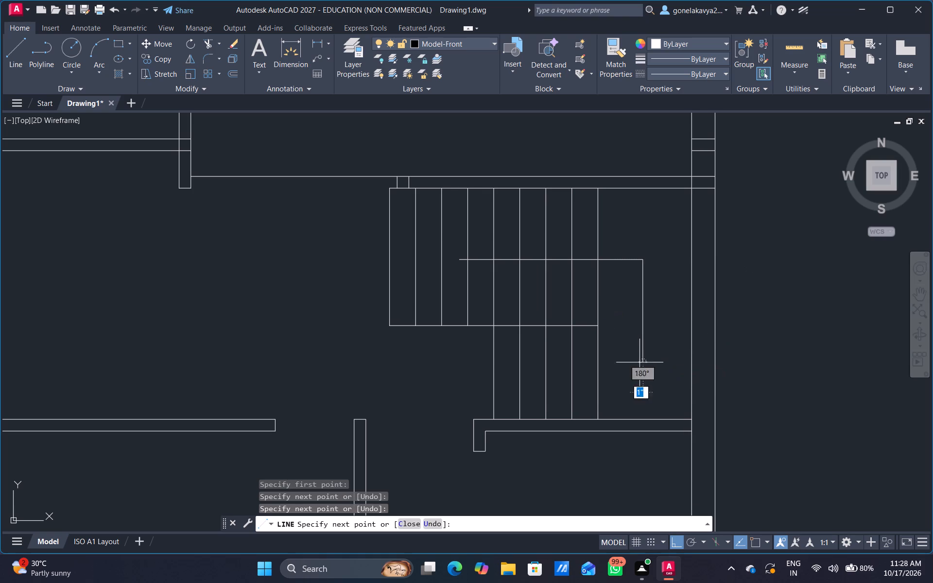
click(509, 377)
With Ortho off, draw a left-pointing arrowhead with sides about 2" long at the lower flight's end of the stair direction line.
scroll(505, 367, up, 4)
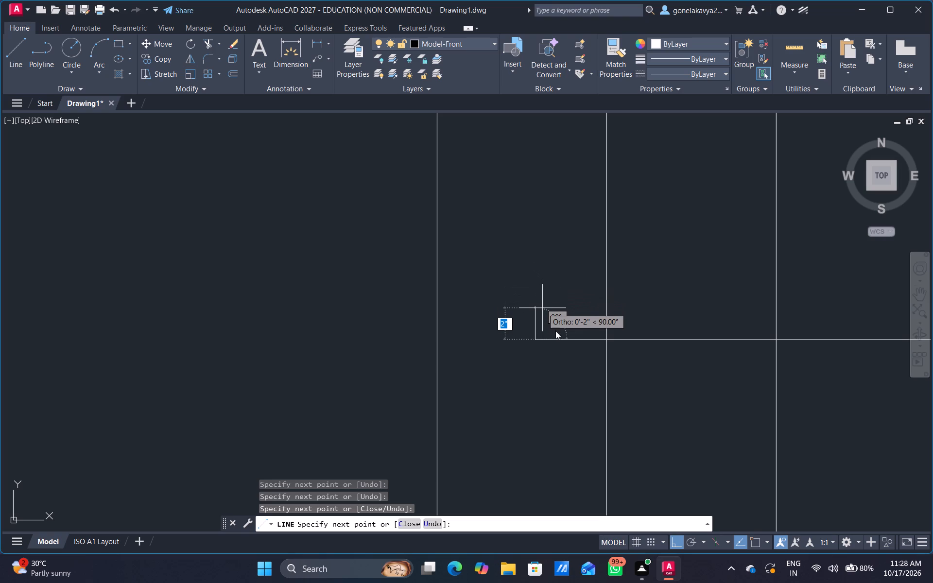
click(679, 544)
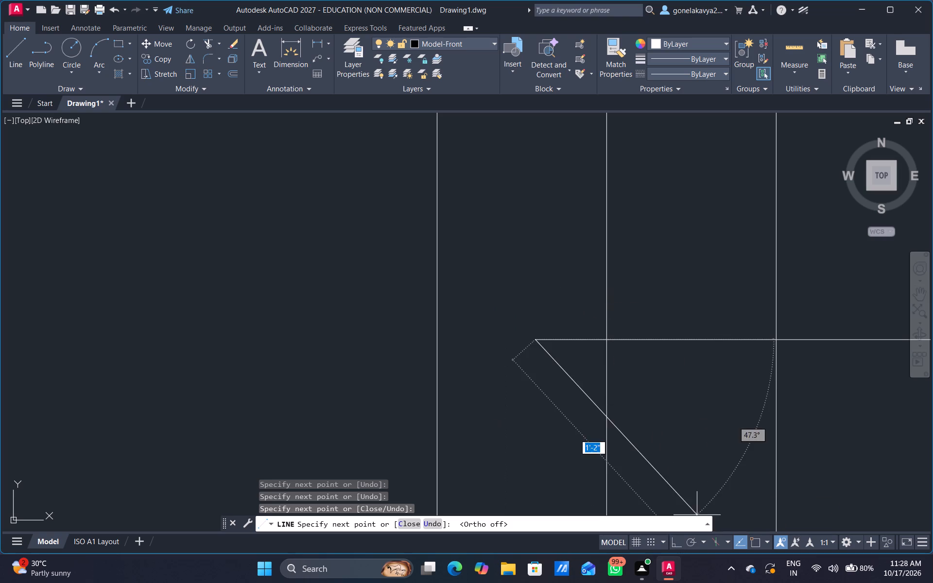
scroll(551, 326, up, 1)
click(551, 326)
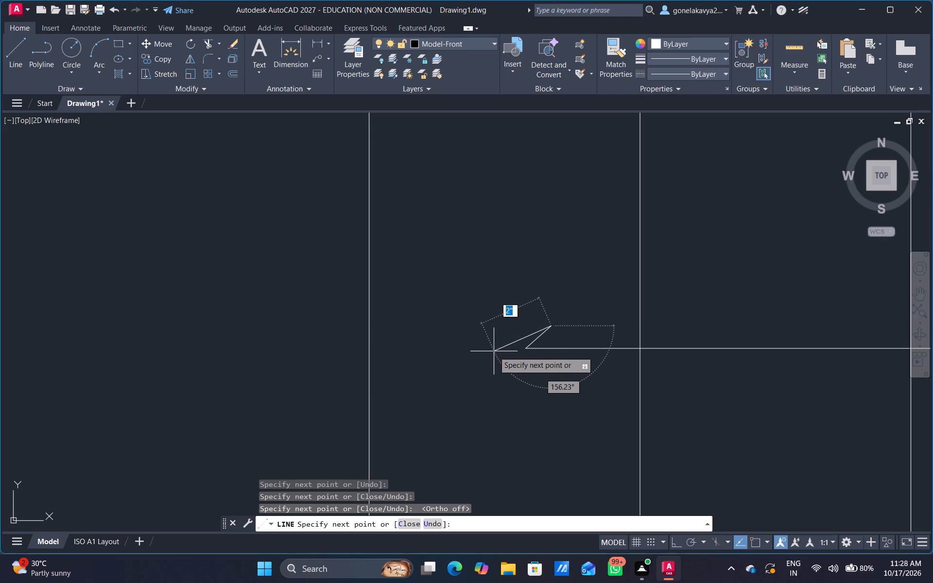
click(494, 351)
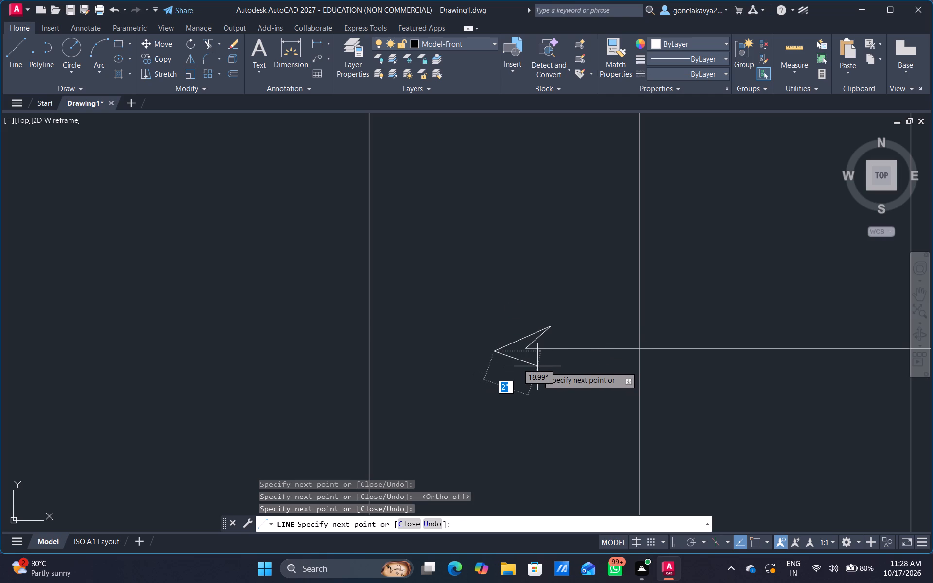
click(549, 366)
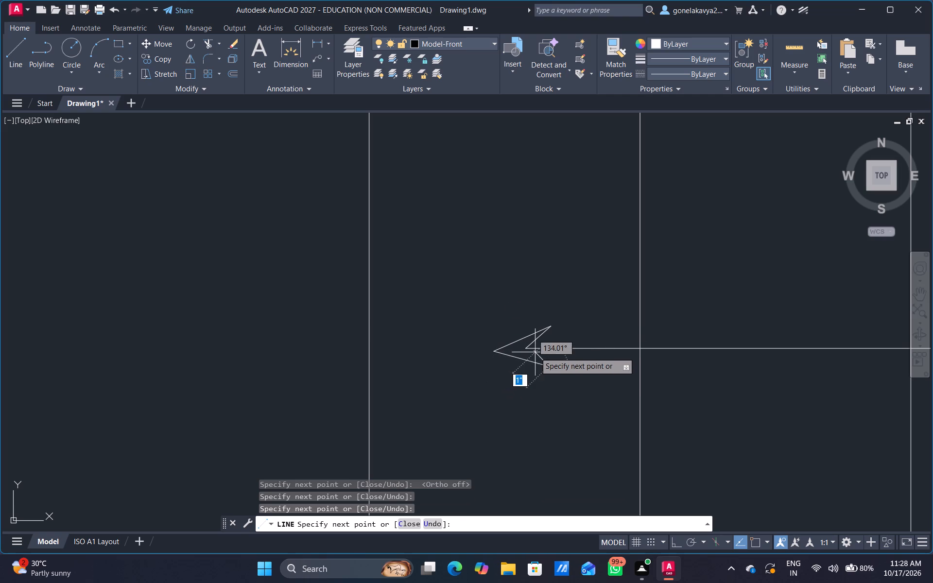
click(525, 349)
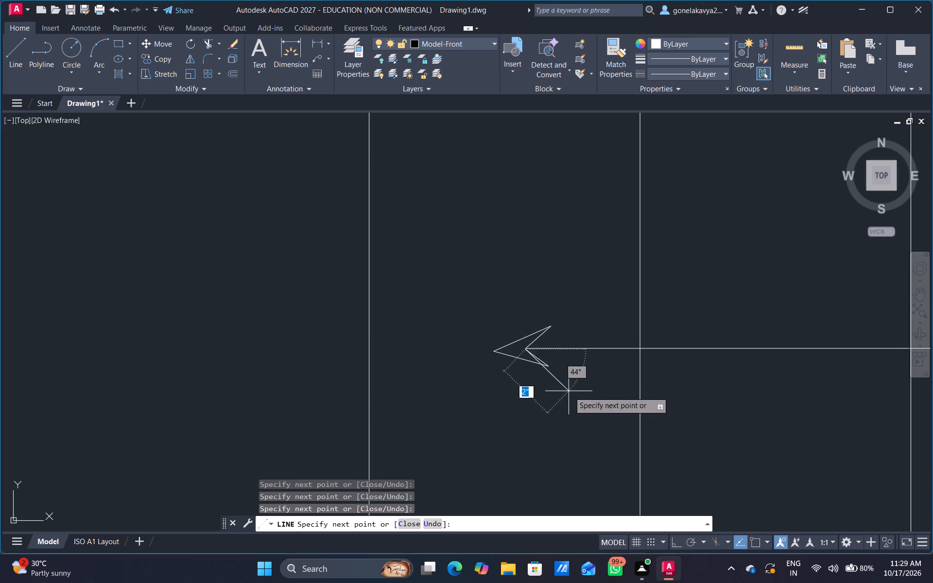
key(Escape)
Draw a matching left-pointing arrowhead with sides about 1" long at the upper flight's end of the stair direction line.
scroll(609, 342, down, 4)
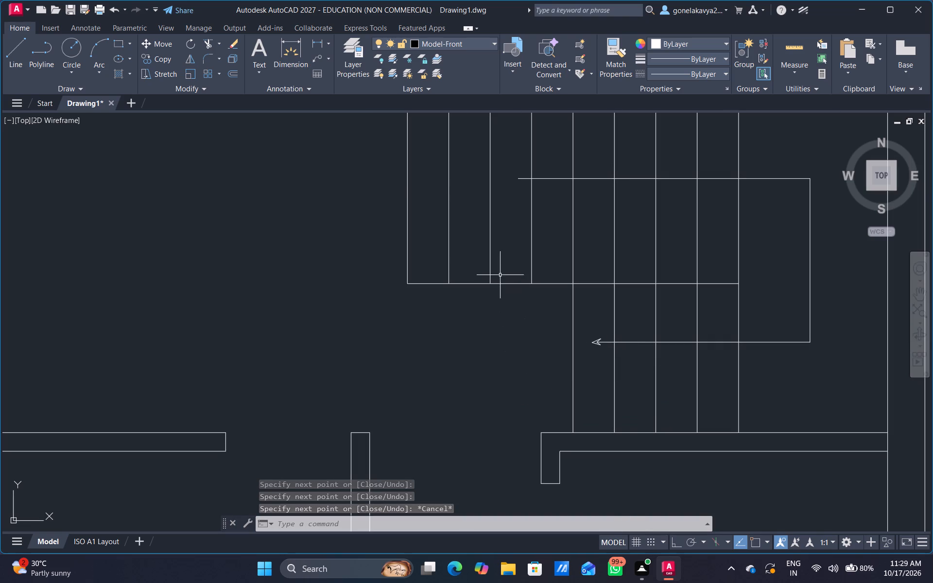
middle_drag(518, 253, 506, 338)
scroll(501, 292, up, 2)
middle_drag(501, 292, 478, 373)
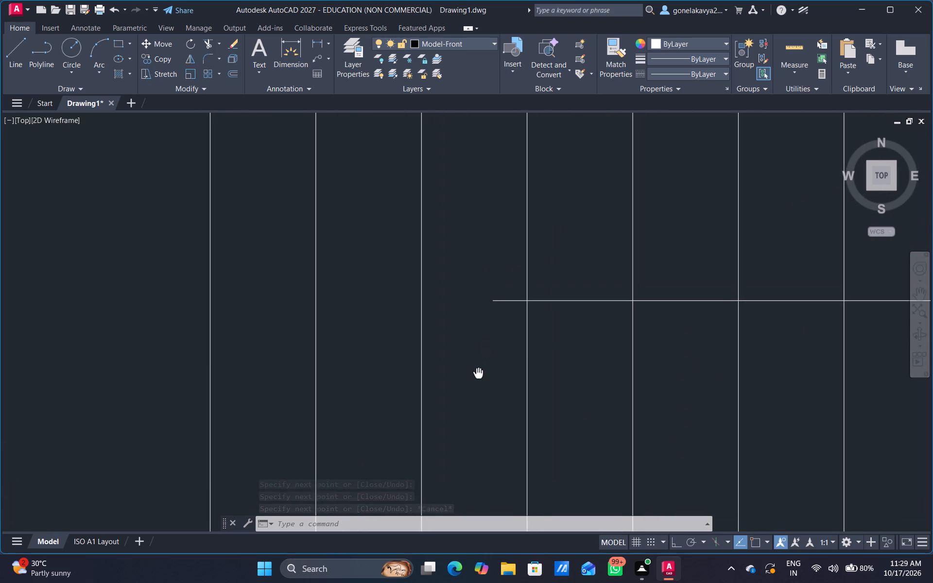
middle_drag(478, 373, 479, 365)
scroll(500, 319, up, 1)
key(l)
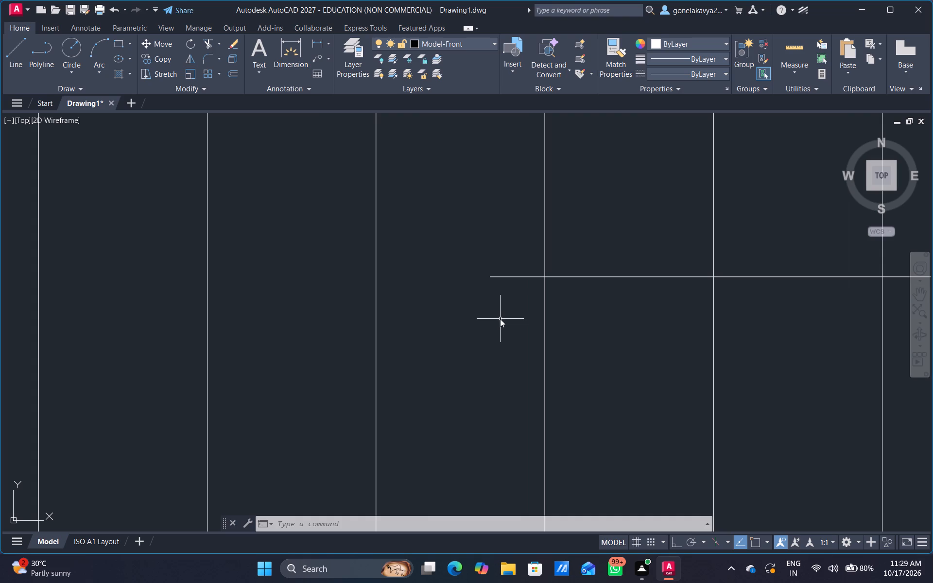
key(Return)
scroll(466, 272, up, 2)
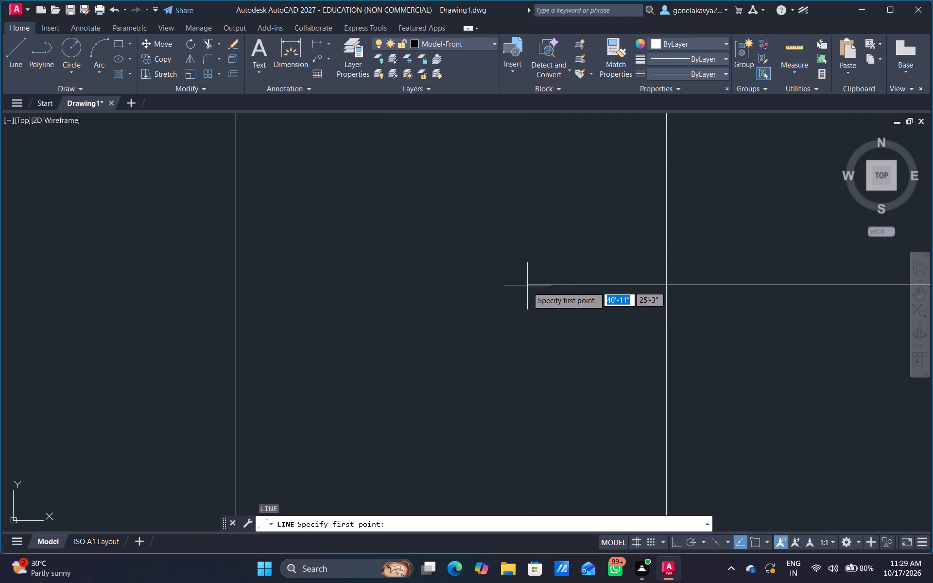
click(527, 284)
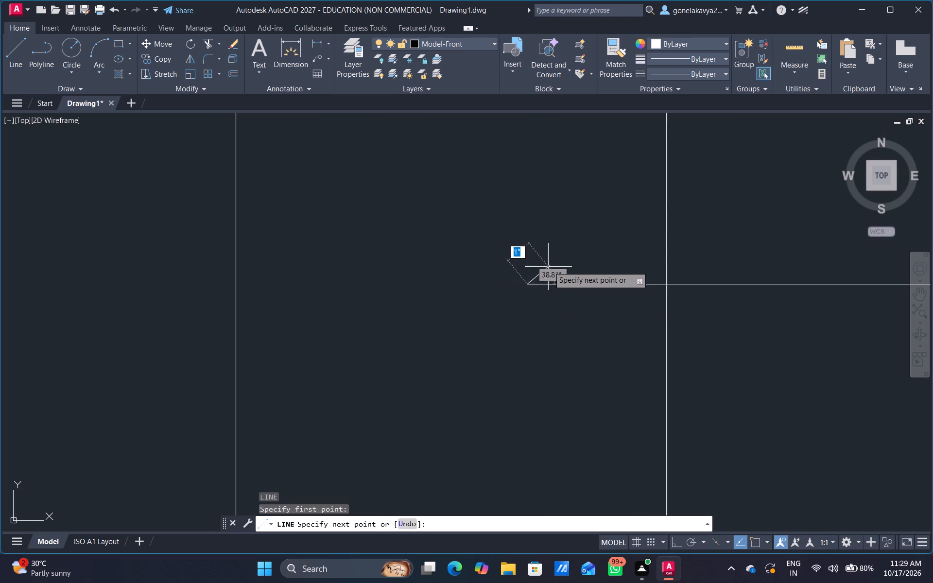
click(552, 261)
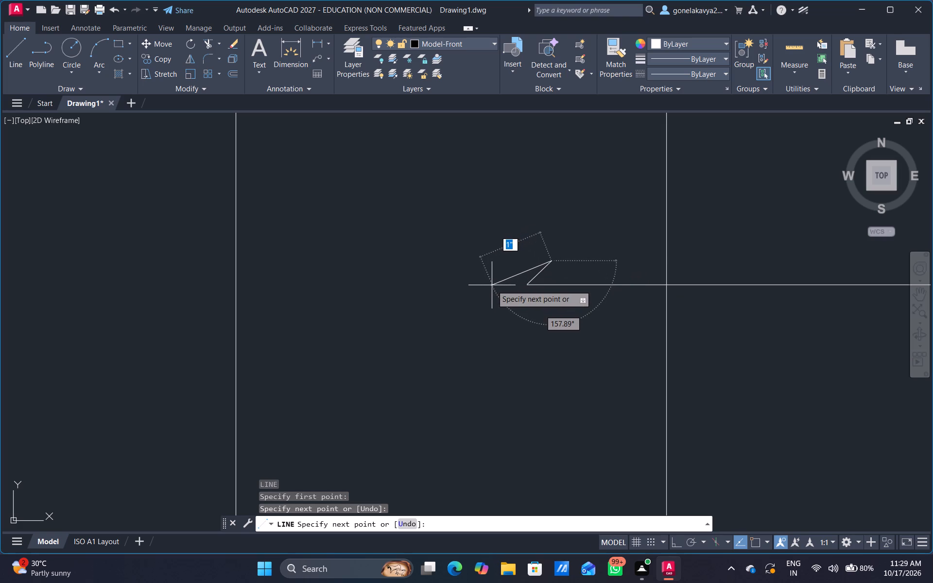
click(492, 285)
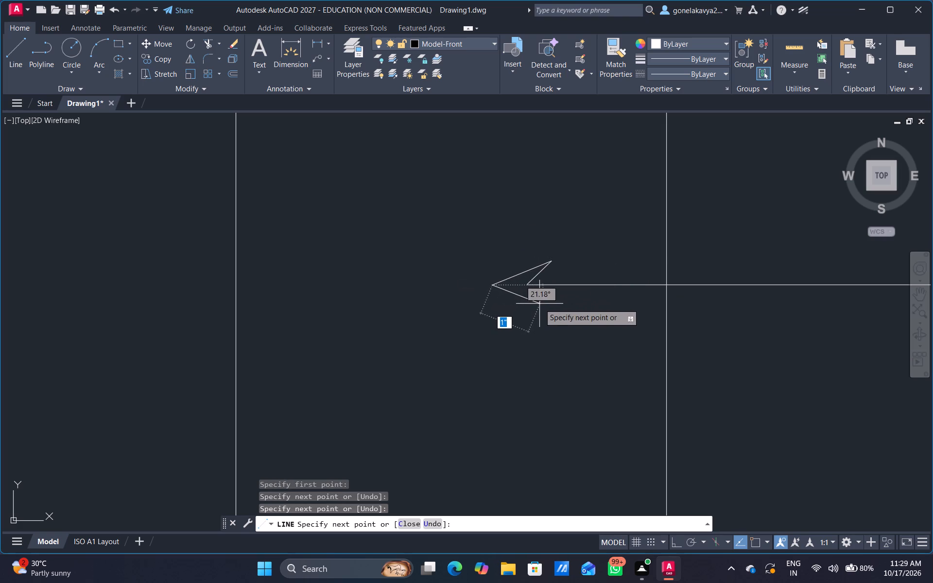
click(539, 304)
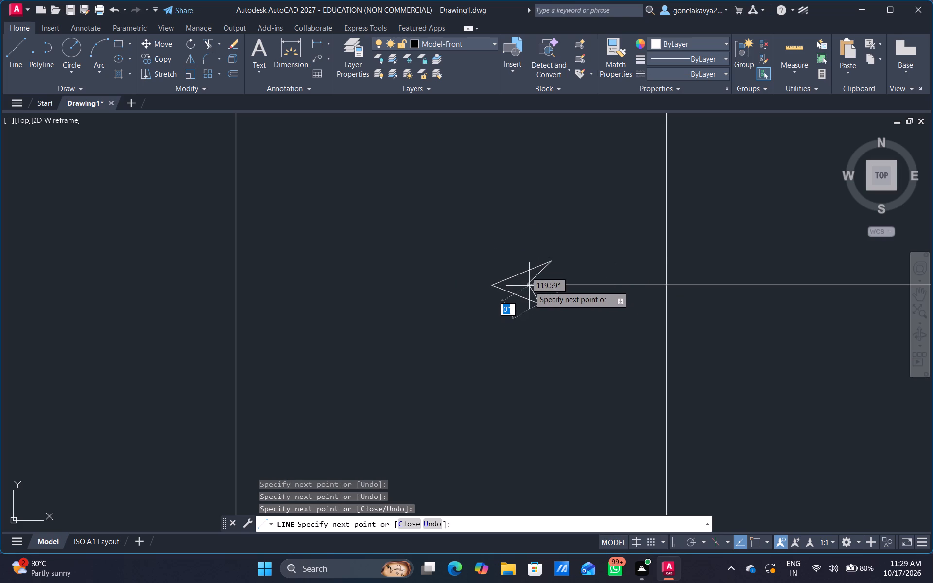
click(527, 286)
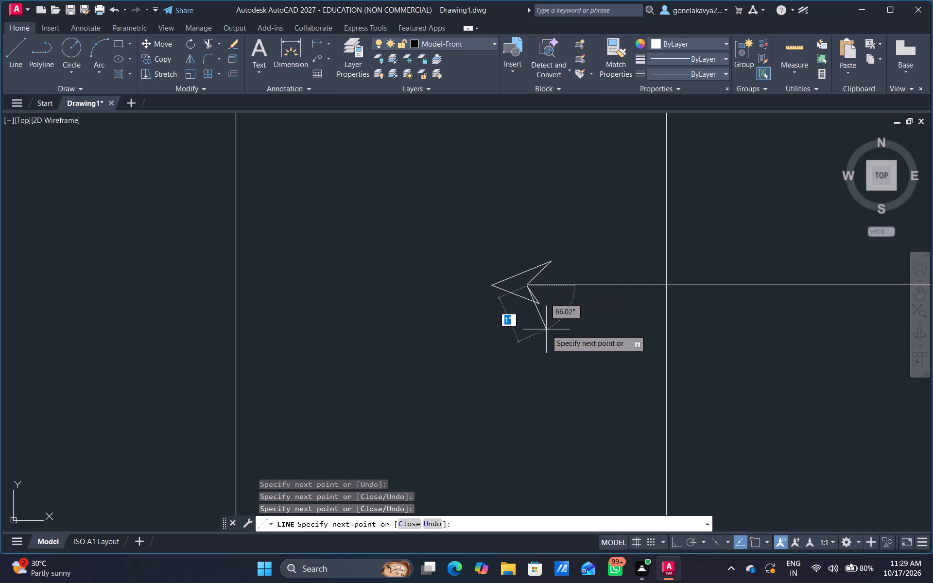
key(Escape)
Extend the lower line of the wall above the staircase leftward to the far face of the vertical partition.
scroll(545, 331, down, 5)
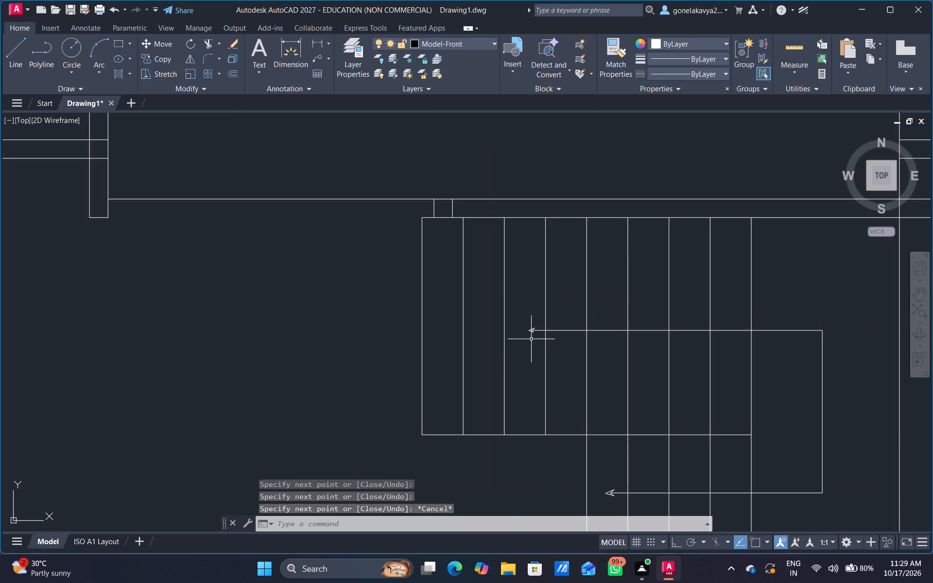
scroll(442, 275, up, 1)
middle_drag(442, 275, 447, 361)
scroll(451, 338, down, 2)
middle_drag(376, 370, 372, 399)
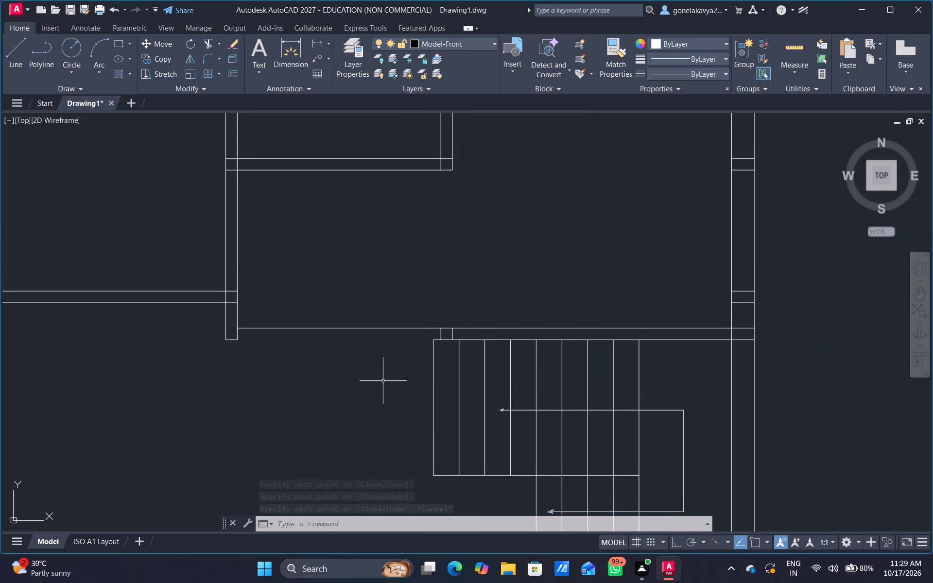
scroll(401, 343, up, 1)
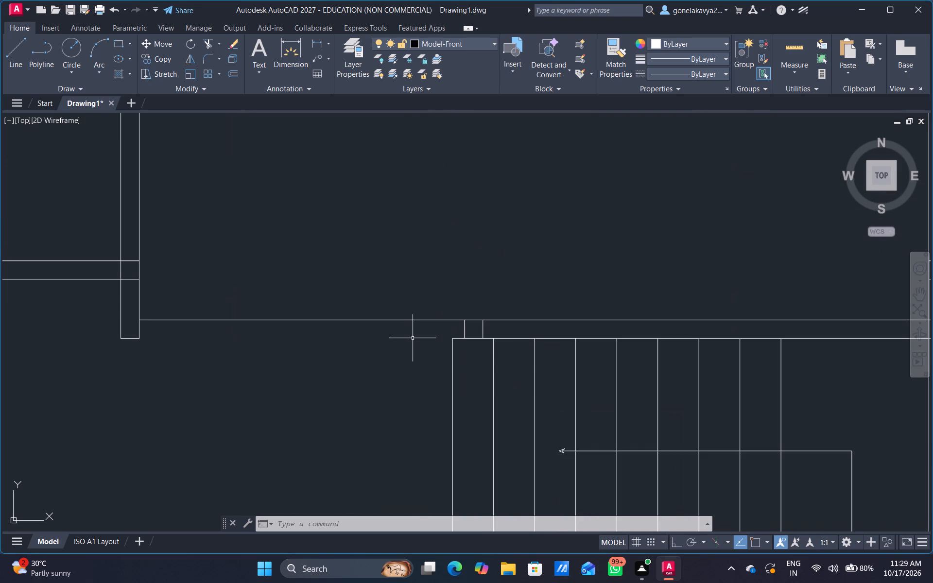
scroll(414, 338, up, 1)
scroll(414, 338, down, 1)
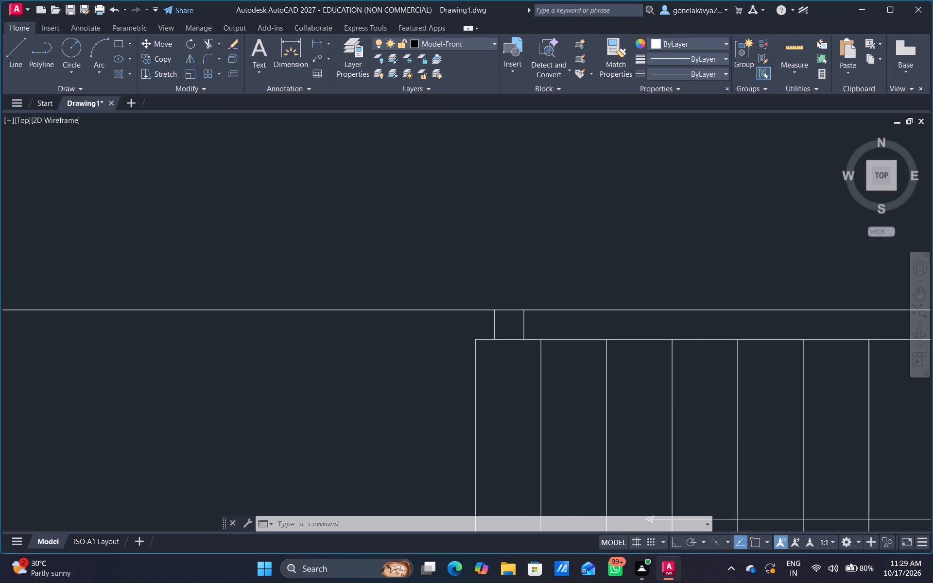
scroll(414, 338, down, 3)
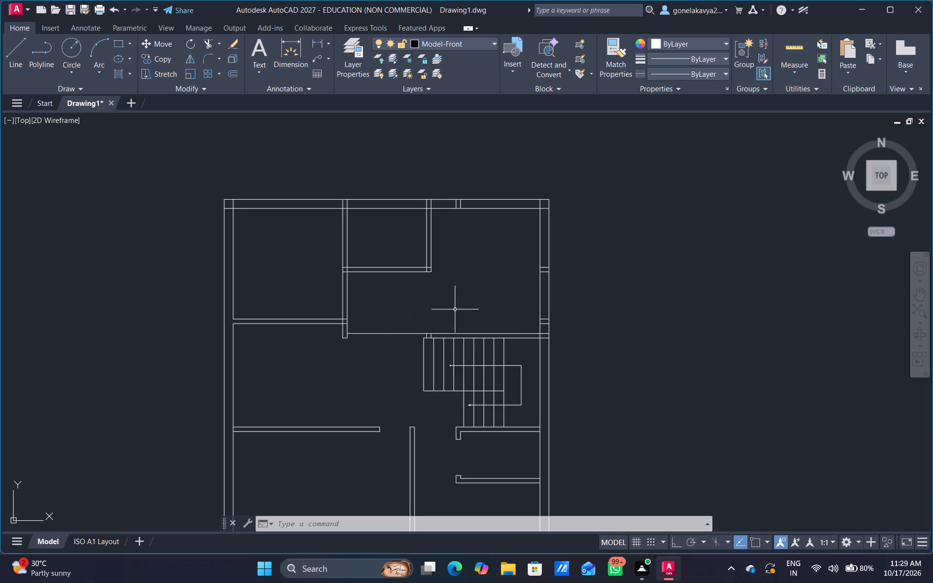
scroll(456, 317, up, 1)
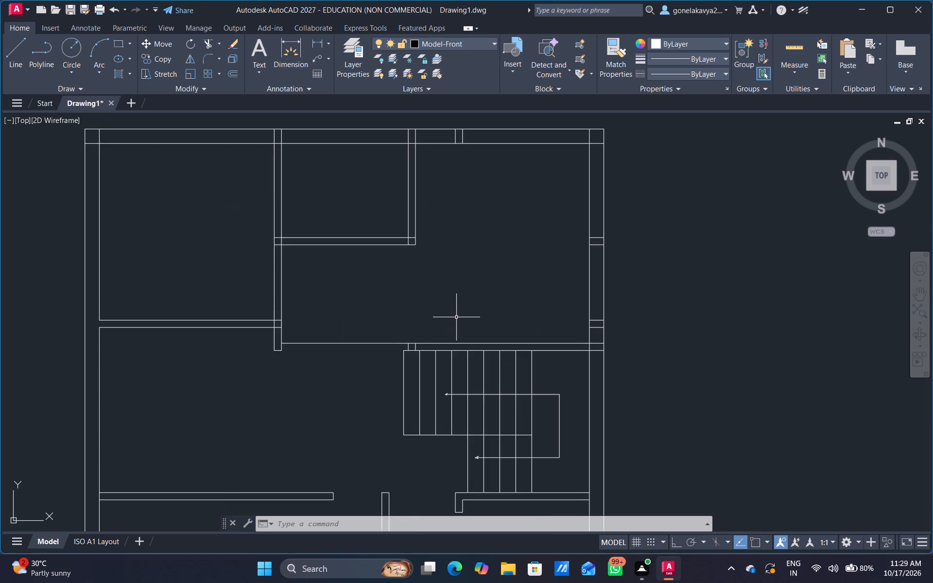
middle_drag(446, 311, 473, 293)
scroll(454, 310, up, 2)
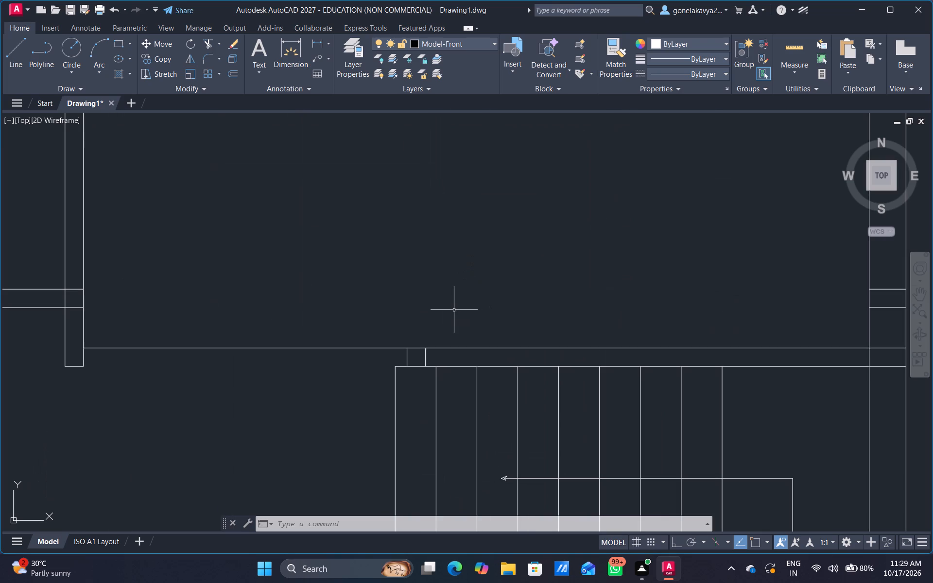
key(Escape)
text(EX)
key(space)
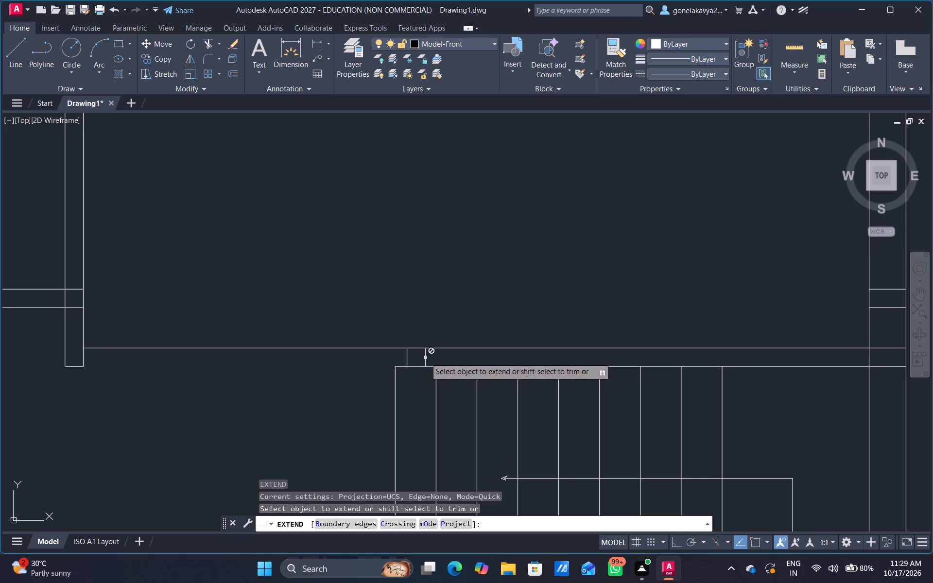
click(399, 367)
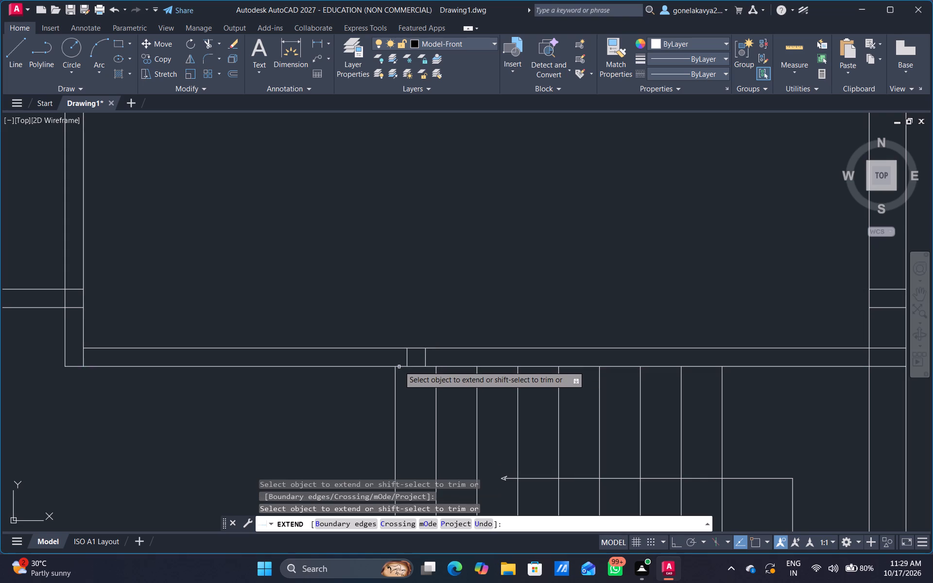
key(Escape)
Offset the upper line of the wall above the staircase 3" upward into the room.
scroll(436, 286, down, 1)
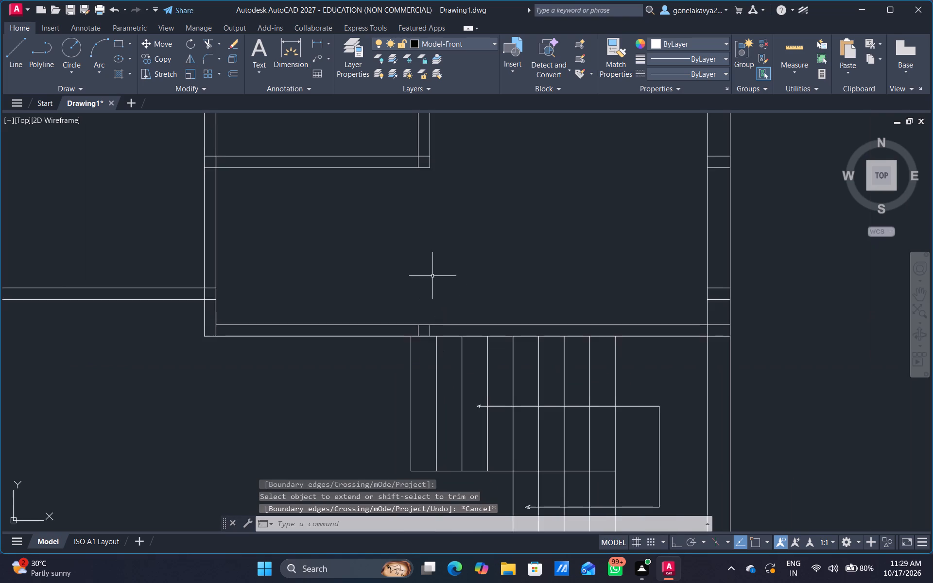
middle_drag(432, 275, 402, 318)
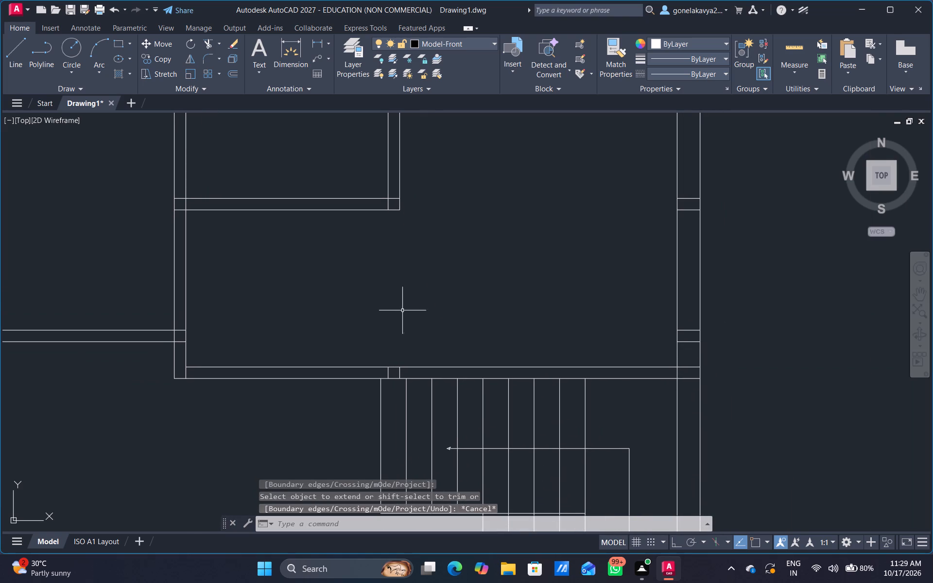
scroll(402, 305, down, 1)
middle_drag(403, 303, 393, 335)
middle_drag(404, 351, 411, 326)
key(Escape)
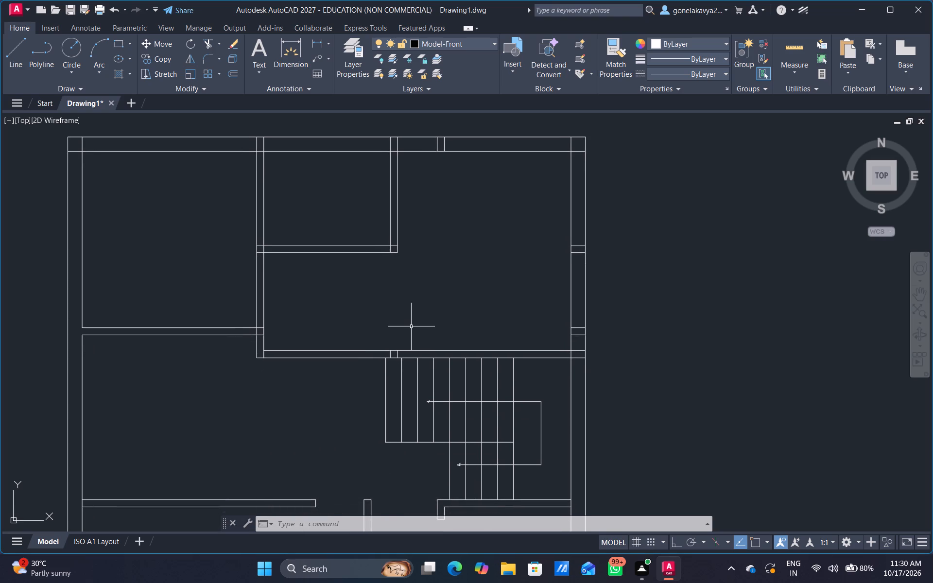
scroll(429, 355, up, 2)
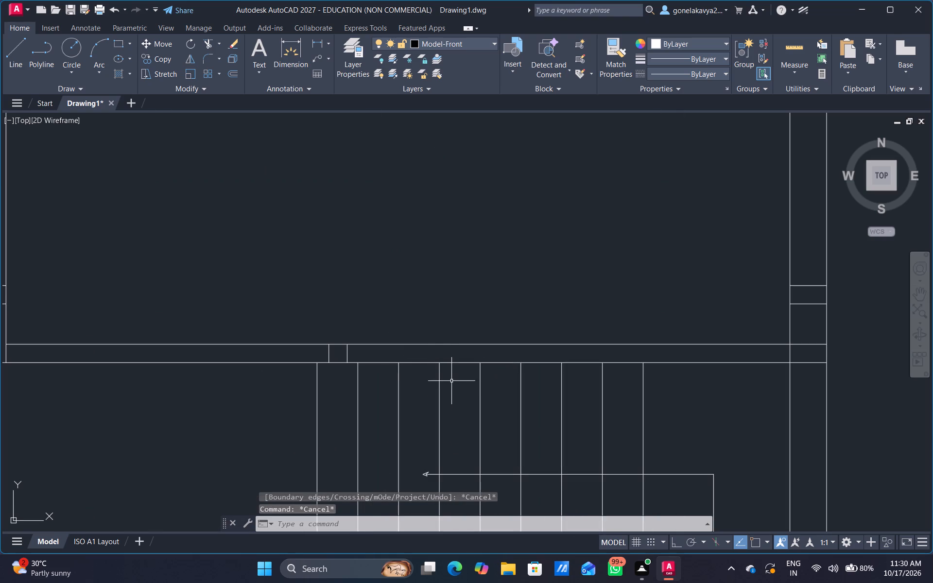
key(o)
key(Return)
text(3")
key(Return)
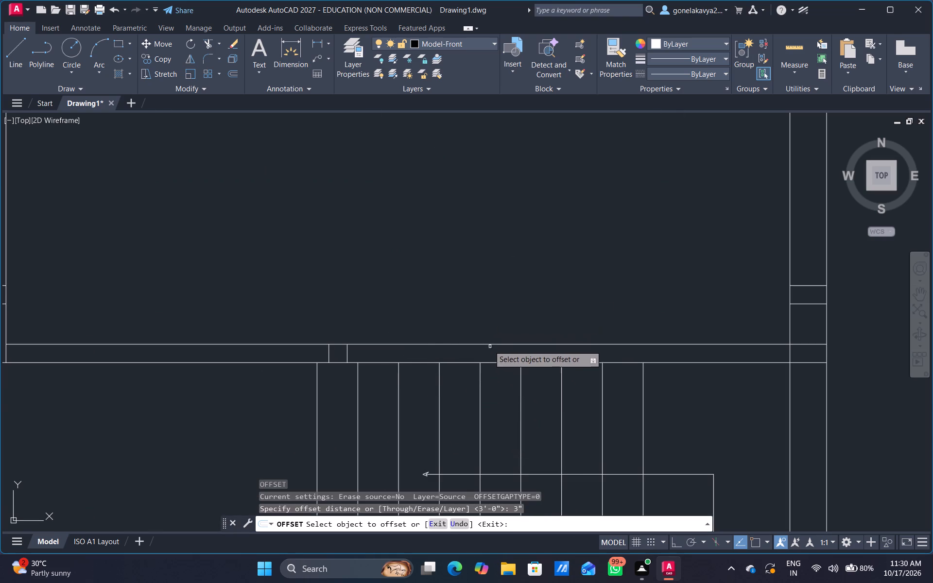
drag(487, 344, 487, 337)
click(493, 300)
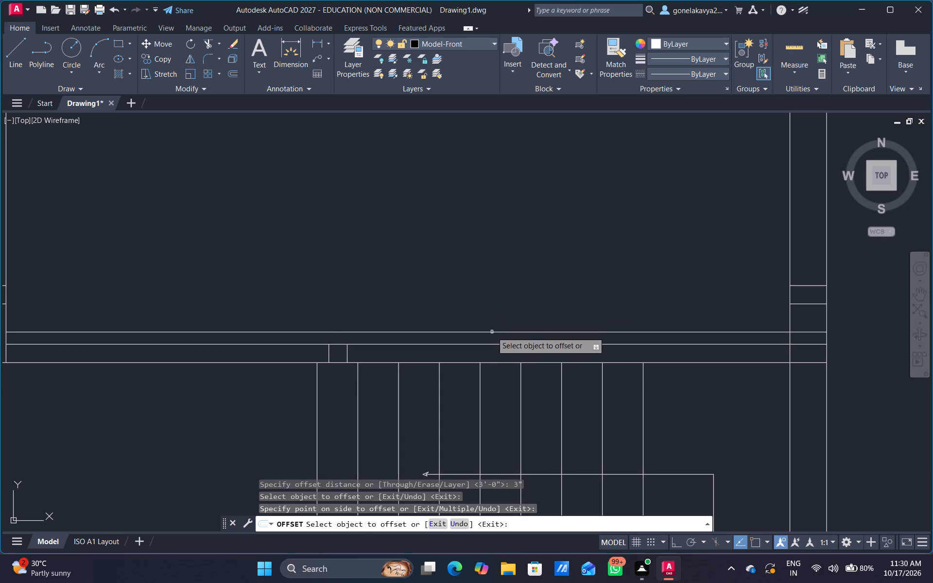
Offset the new line another 3' upward to mark the width of an opening.
click(492, 332)
text(3')
key(Return)
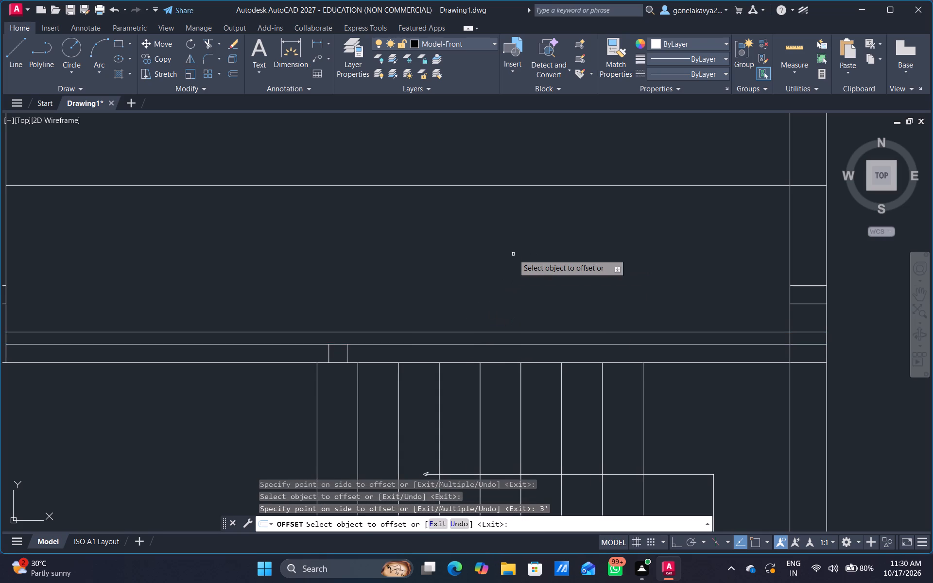
key(Escape)
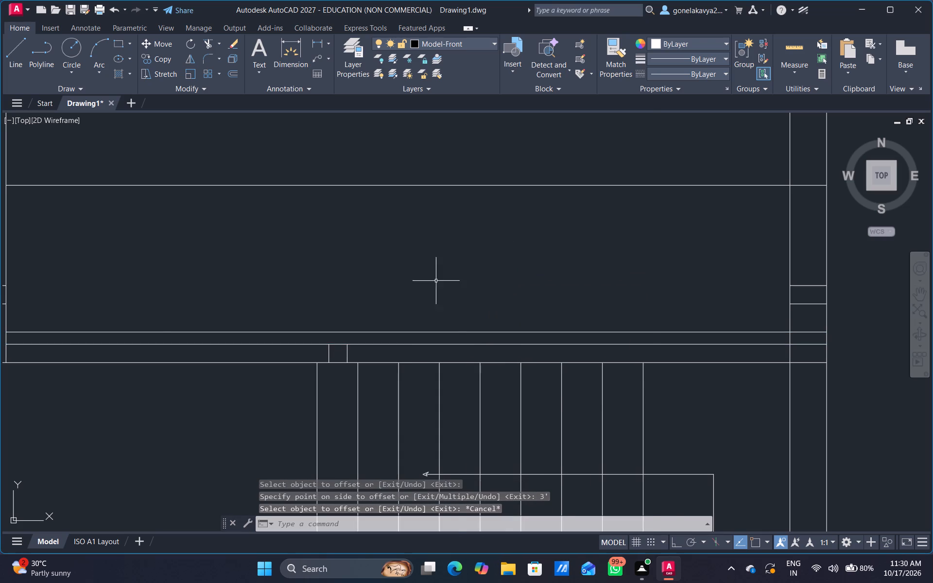
Extend both lines of the short vertical partition above the staircase down to the wall's lower line.
scroll(422, 286, down, 1)
middle_drag(398, 279, 402, 299)
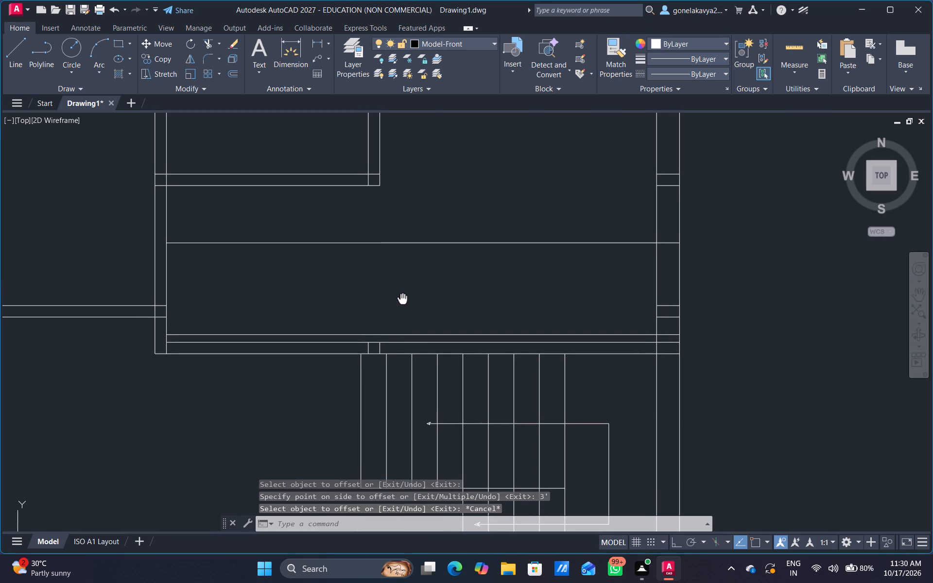
middle_drag(402, 299, 391, 310)
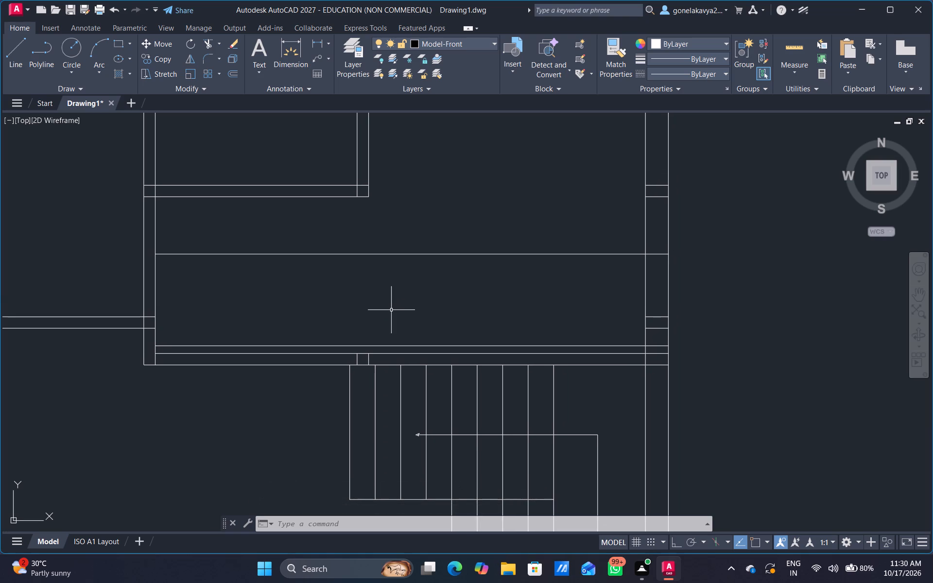
scroll(423, 242, down, 1)
middle_drag(432, 211, 418, 264)
scroll(401, 305, up, 2)
middle_drag(393, 352, 398, 347)
key(Escape)
text(EX)
key(space)
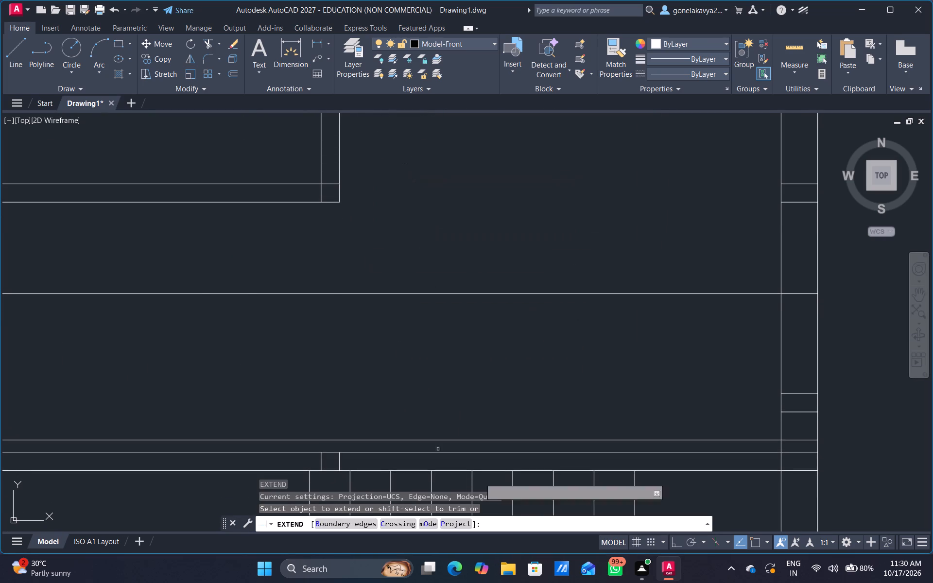
click(339, 173)
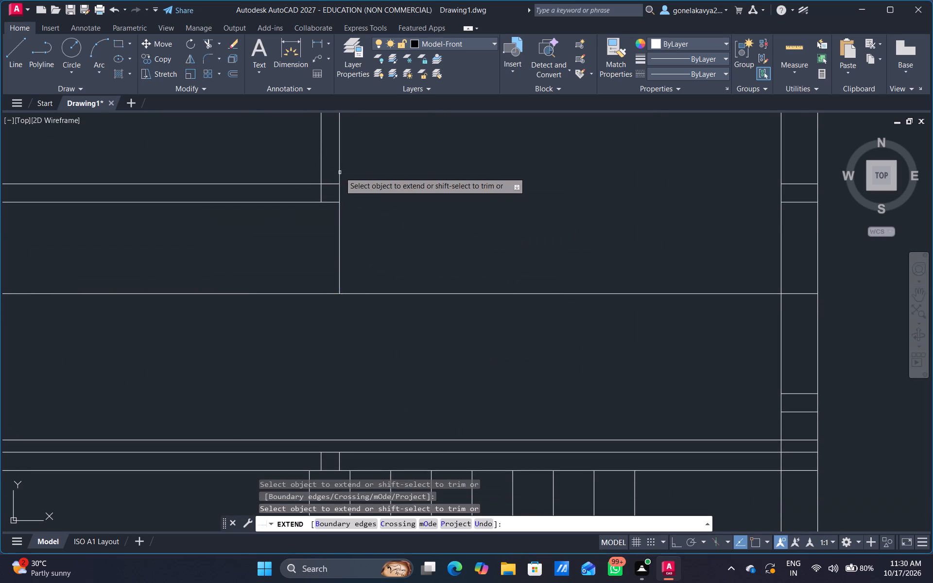
click(341, 272)
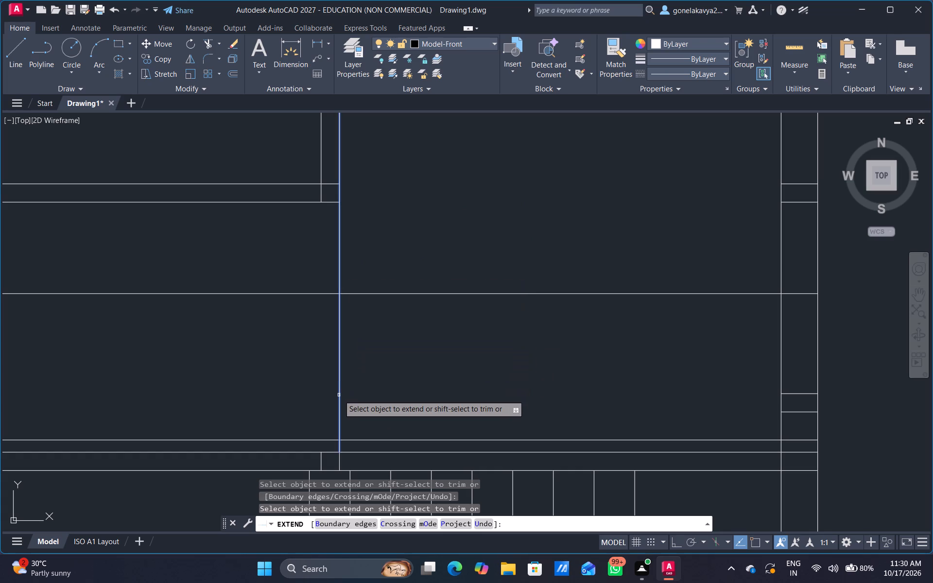
click(339, 395)
click(320, 156)
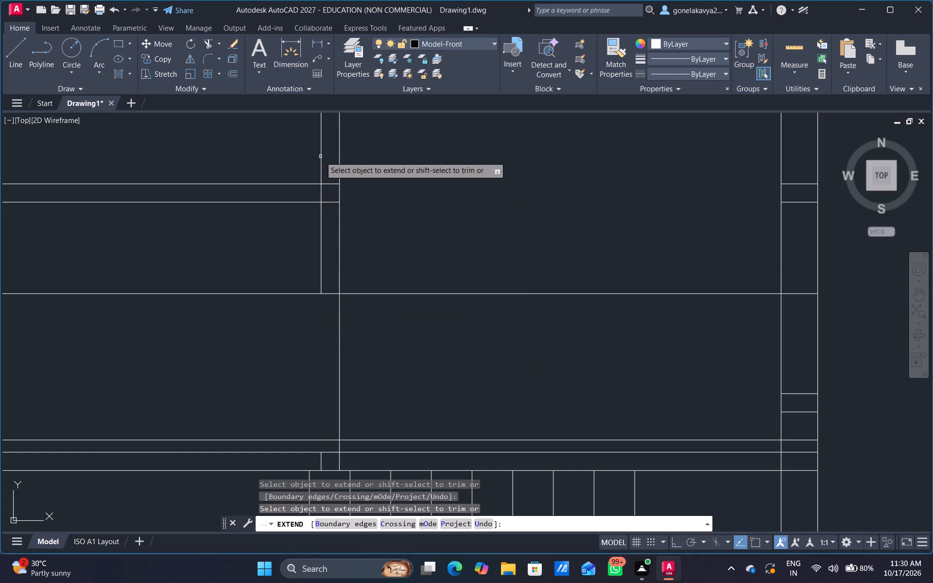
click(322, 273)
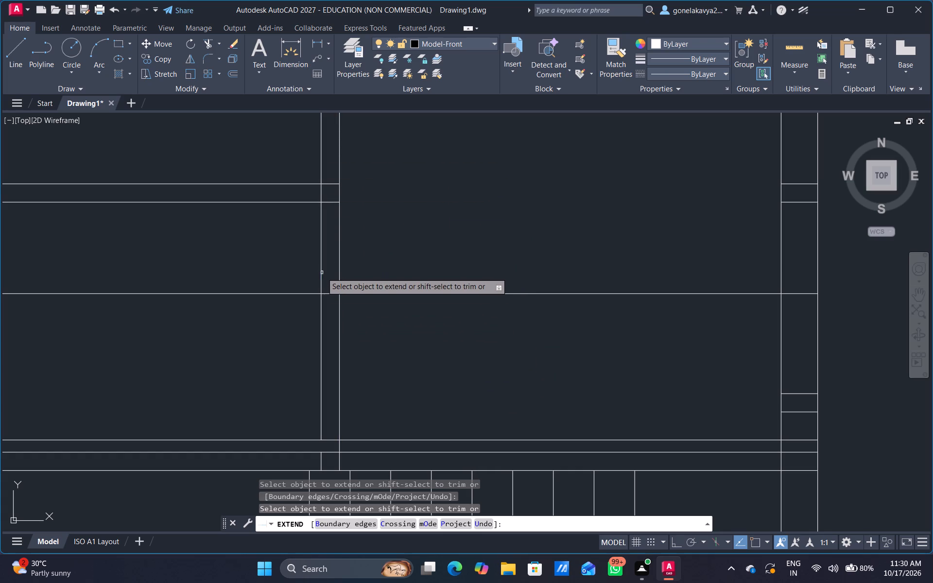
drag(324, 387, 323, 393)
click(322, 408)
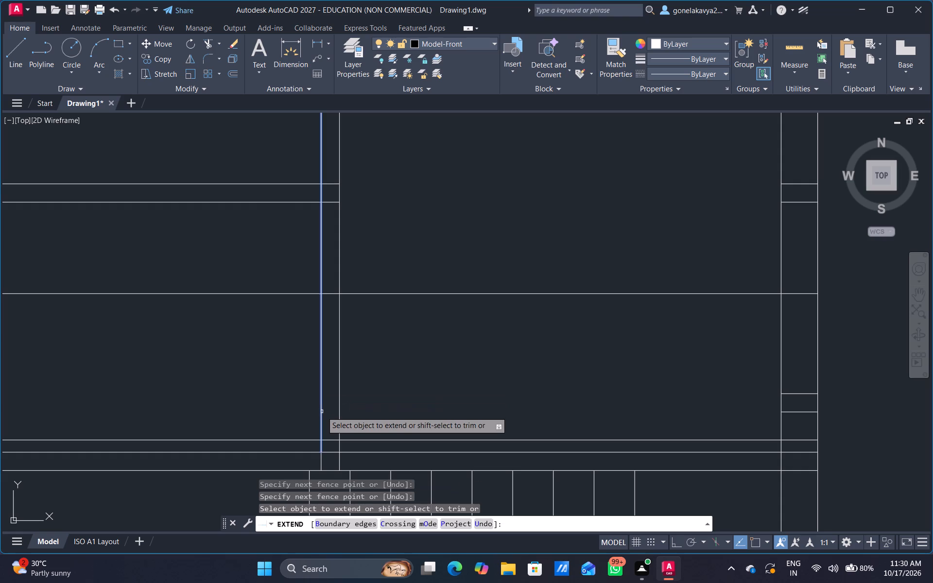
click(322, 412)
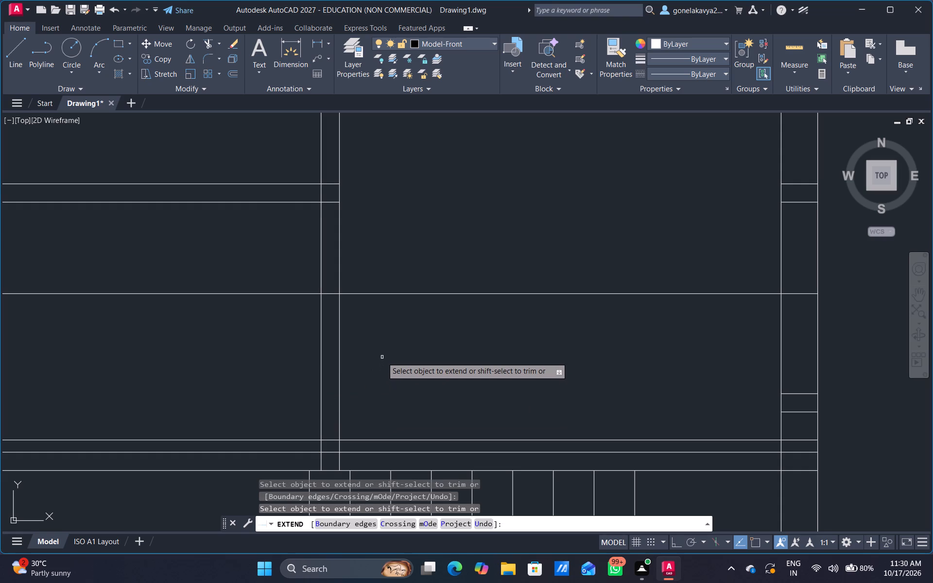
Trim the vertical partition between the two offset lines to cut the 3' opening, and trim the upper offset line's excess on both sides.
key(Escape)
text(TR)
key(space)
drag(382, 357, 297, 374)
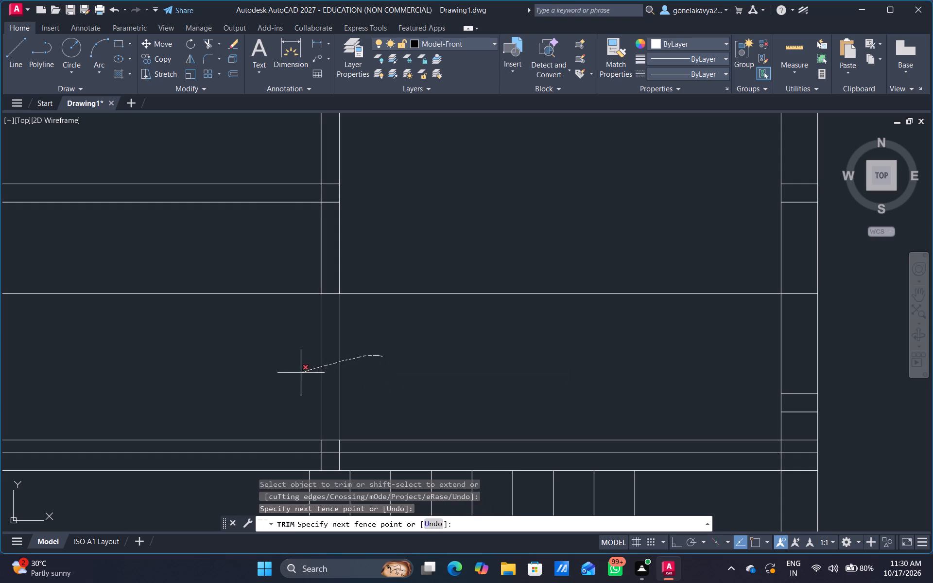
drag(297, 374, 293, 375)
drag(281, 348, 281, 228)
drag(365, 337, 365, 280)
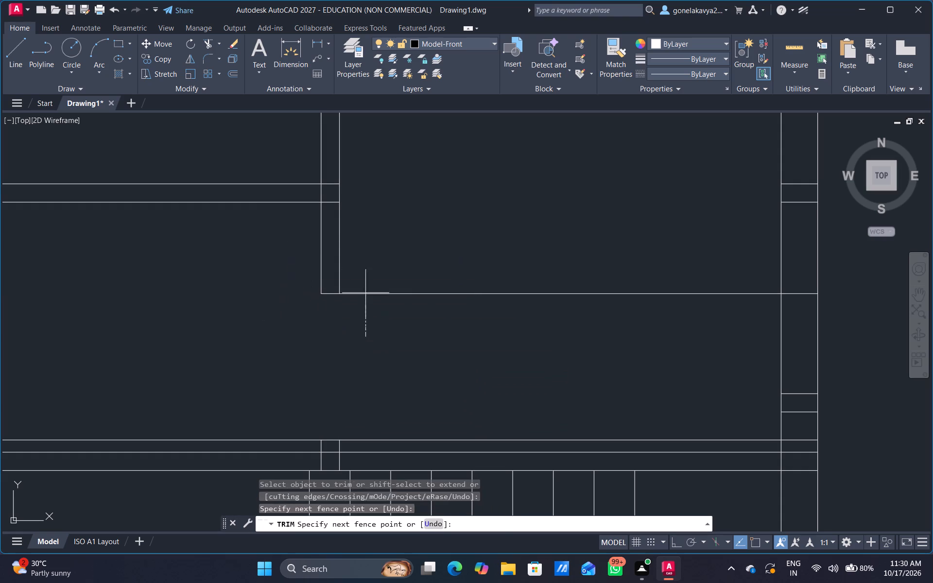
drag(365, 280, 365, 243)
Trim the excess wall and 3" offset lines around the partition stub above the staircase, leaving a clean wall corner.
middle_drag(346, 429, 422, 233)
scroll(384, 250, up, 2)
drag(390, 249, 390, 213)
drag(370, 248, 371, 255)
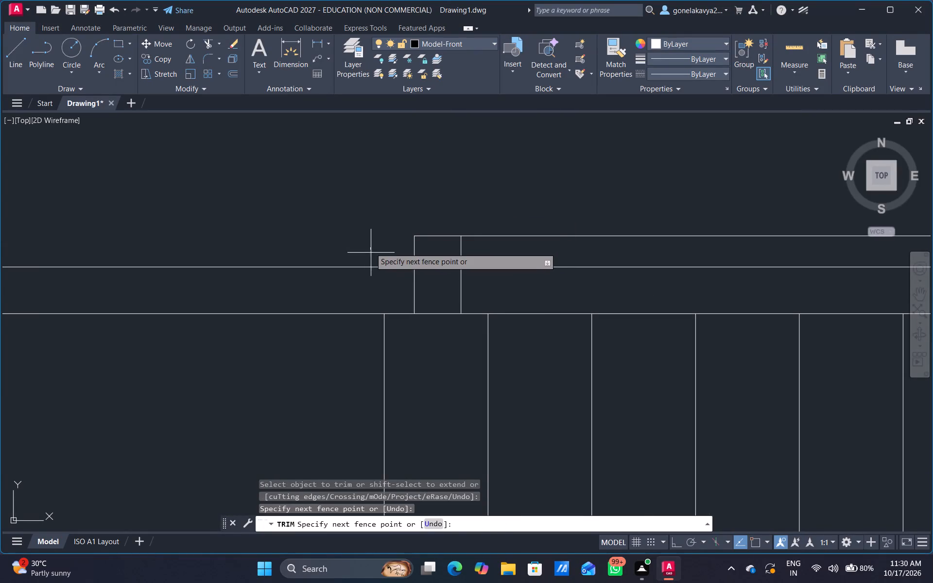
drag(371, 255, 378, 282)
drag(356, 303, 351, 337)
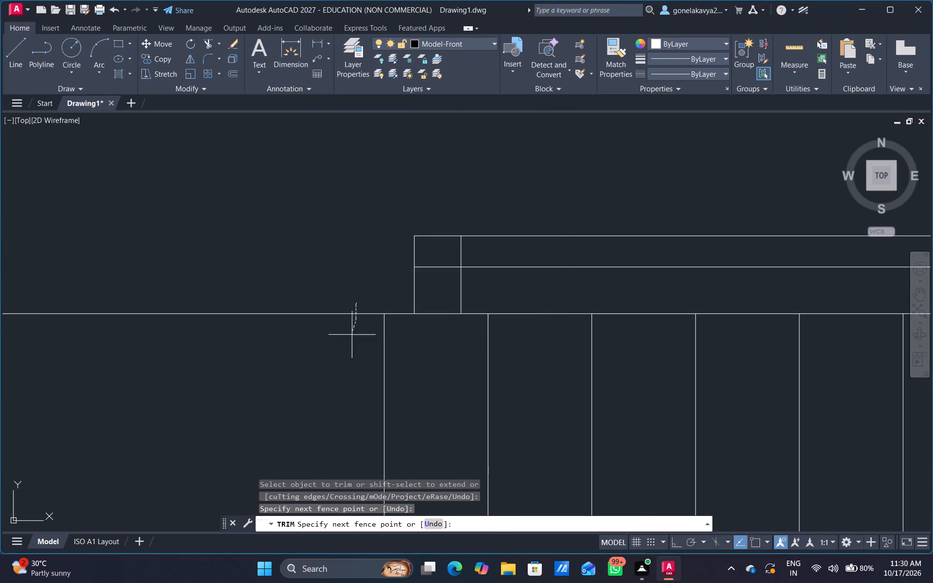
drag(351, 337, 344, 361)
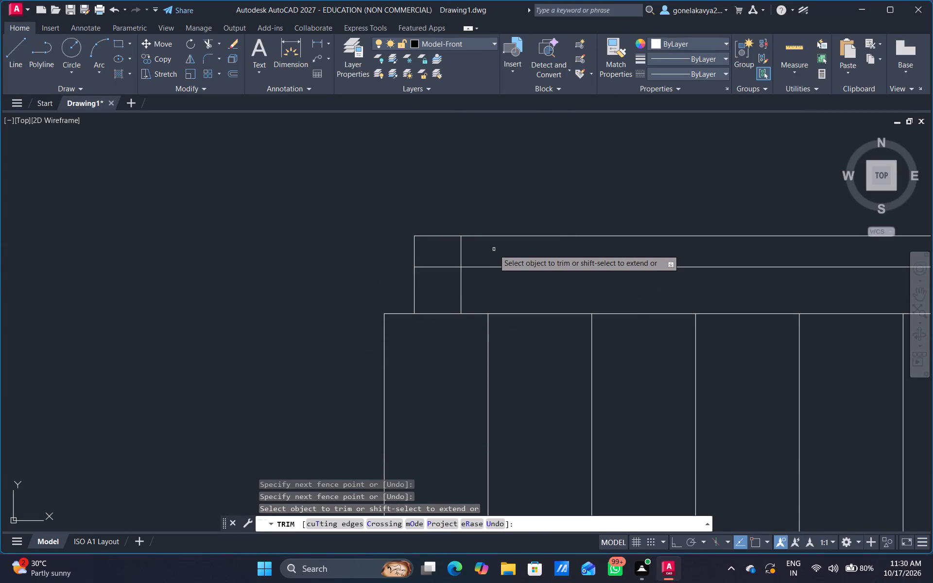
drag(494, 248, 494, 222)
drag(445, 262, 473, 286)
scroll(536, 161, down, 3)
middle_drag(561, 147, 506, 210)
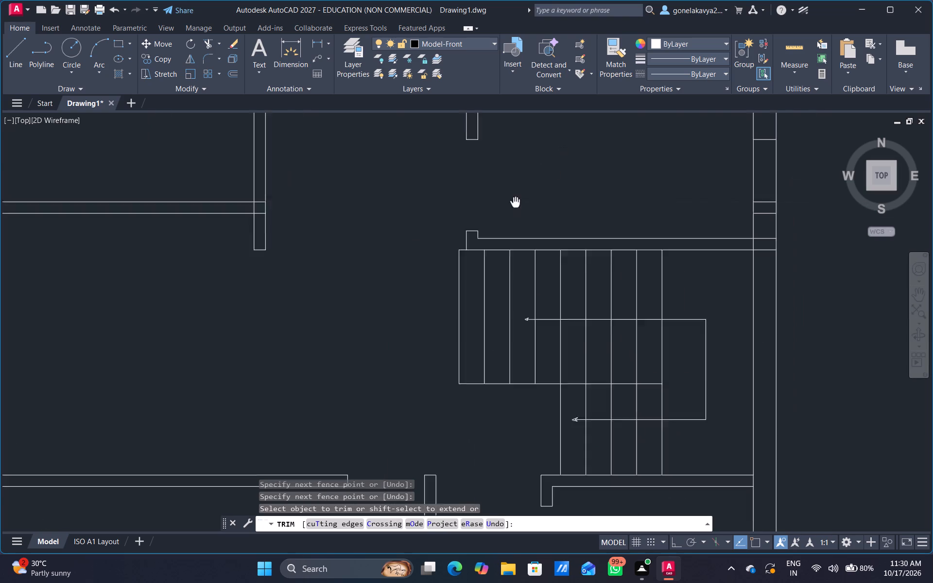
middle_drag(506, 210, 403, 233)
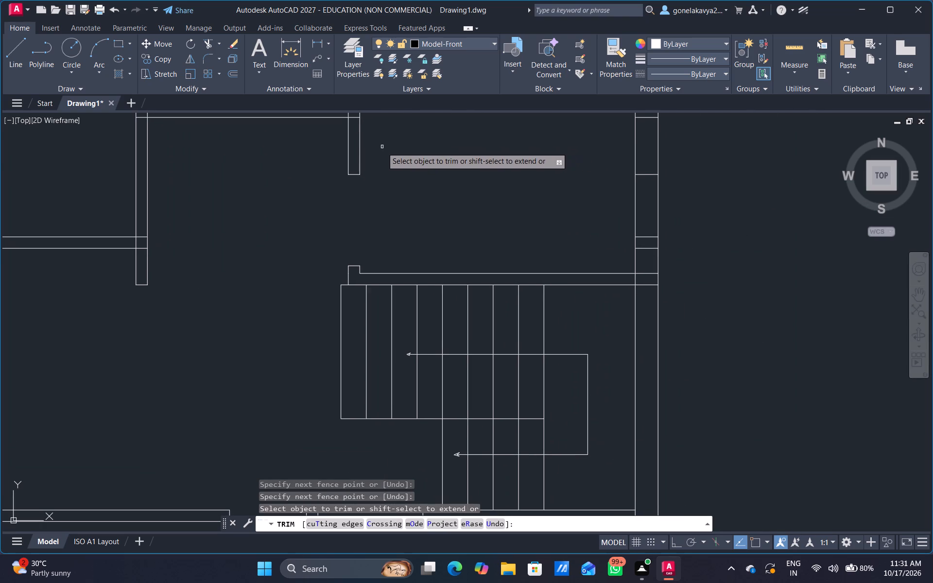
middle_drag(384, 150, 421, 329)
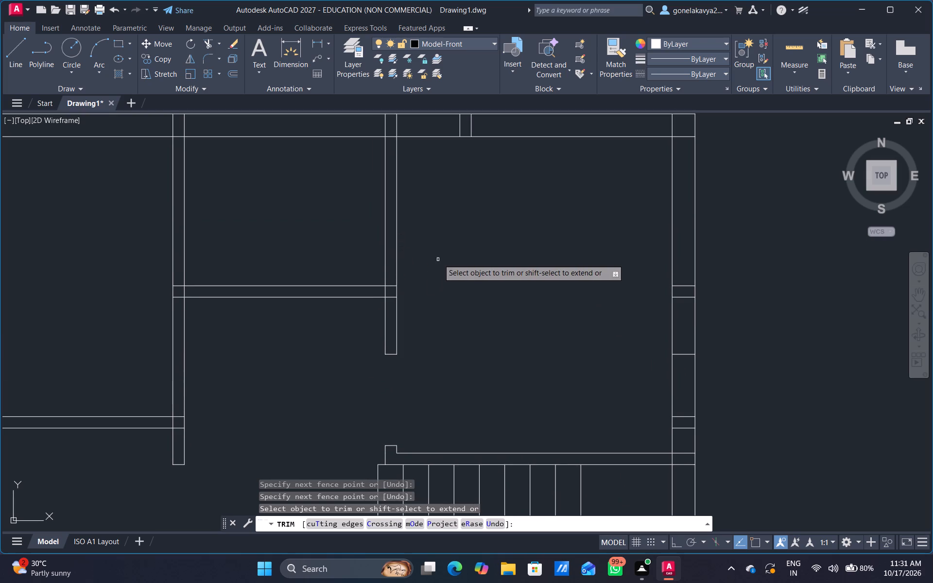
middle_drag(443, 244, 375, 277)
key(Escape)
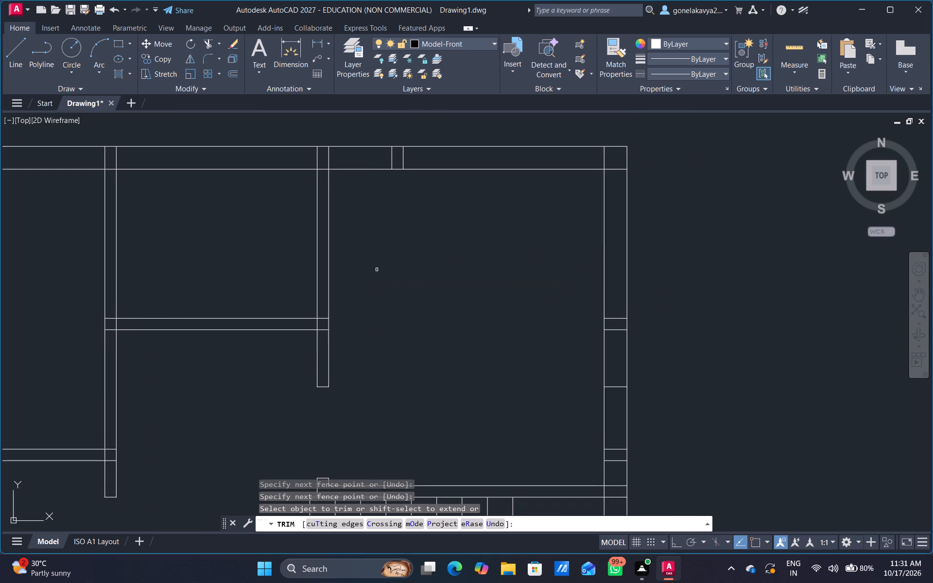
Offset the upper line of the short horizontal partition between the two vertical partitions 3" upward.
key(o)
key(Return)
text(3")
key(Return)
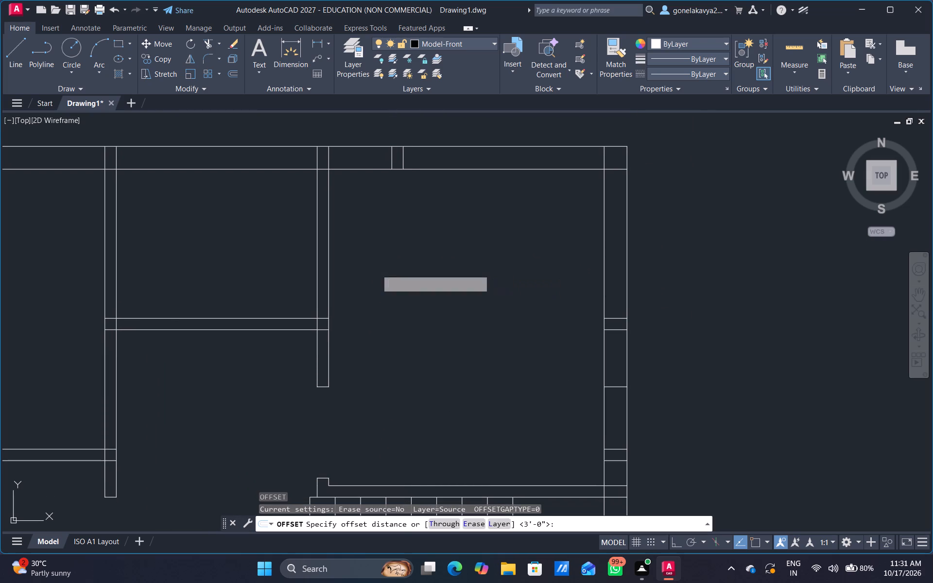
scroll(225, 291, up, 2)
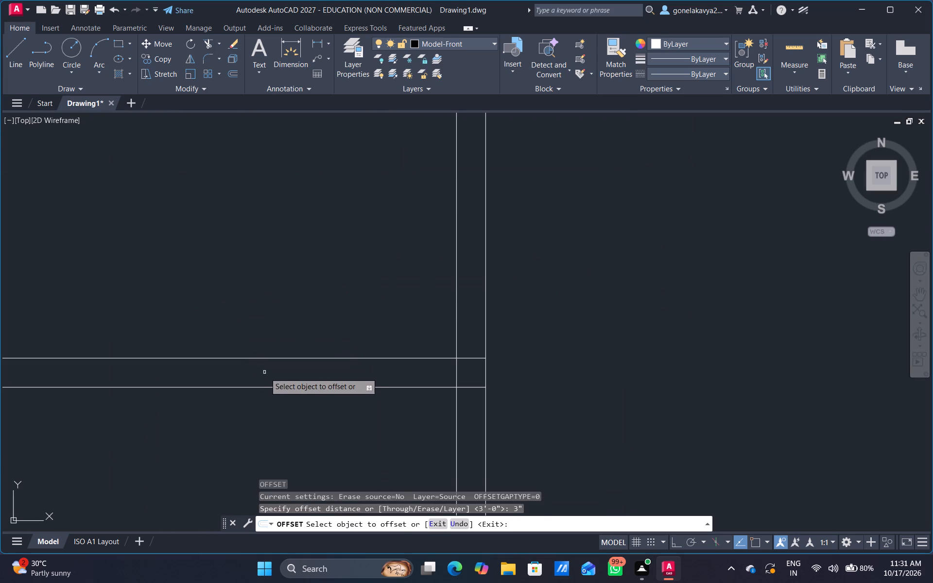
click(277, 357)
click(279, 295)
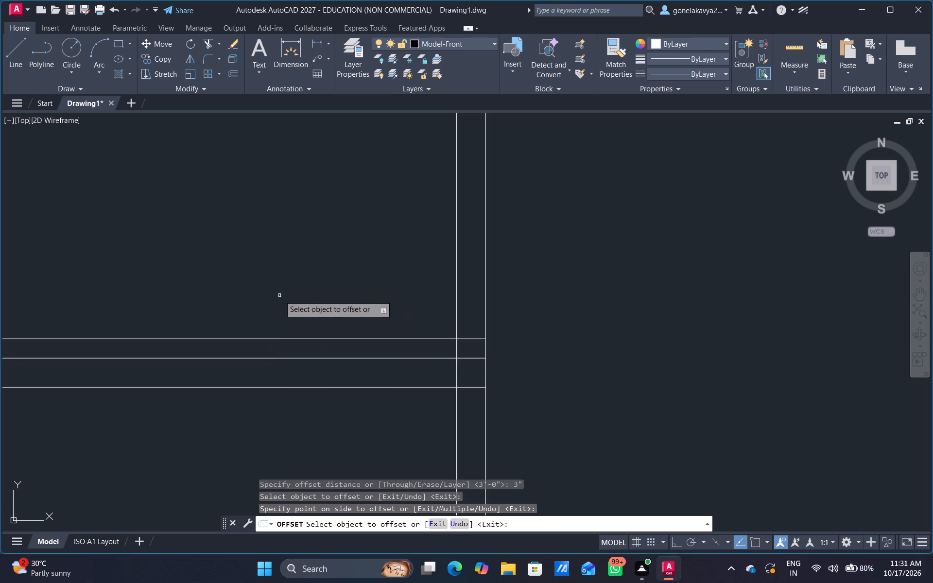
Offset the new line another 3' upward to mark the width of an opening.
click(281, 341)
click(281, 337)
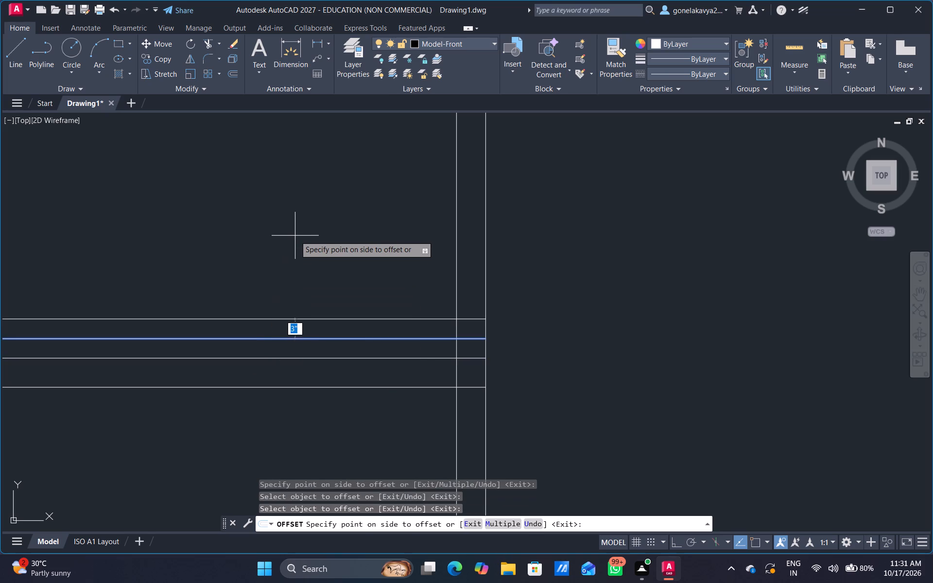
text(3')
key(Return)
key(Escape)
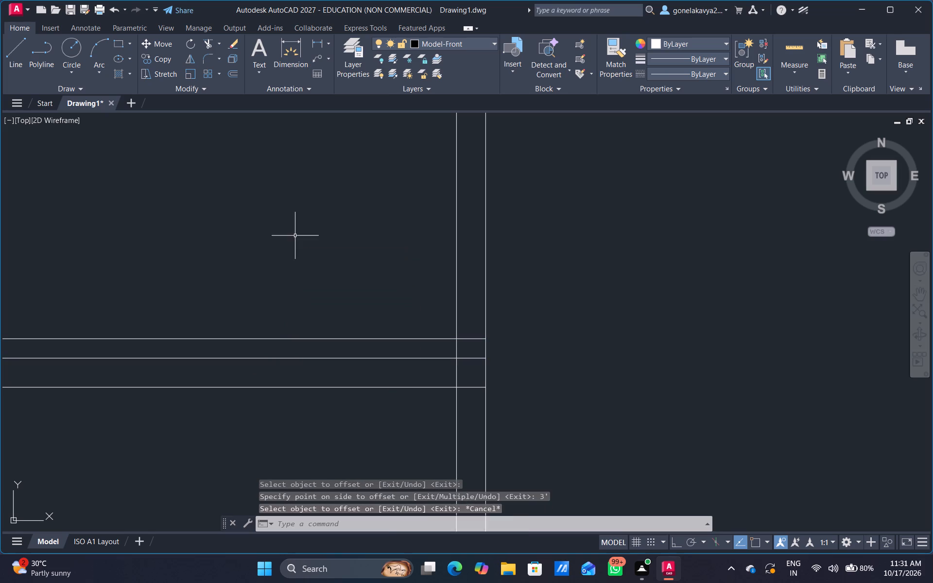
Trim the vertical partition between the offset lines to cut the 3' opening, and trim both offset lines' excess across the small room.
scroll(295, 236, down, 3)
middle_drag(301, 235, 305, 282)
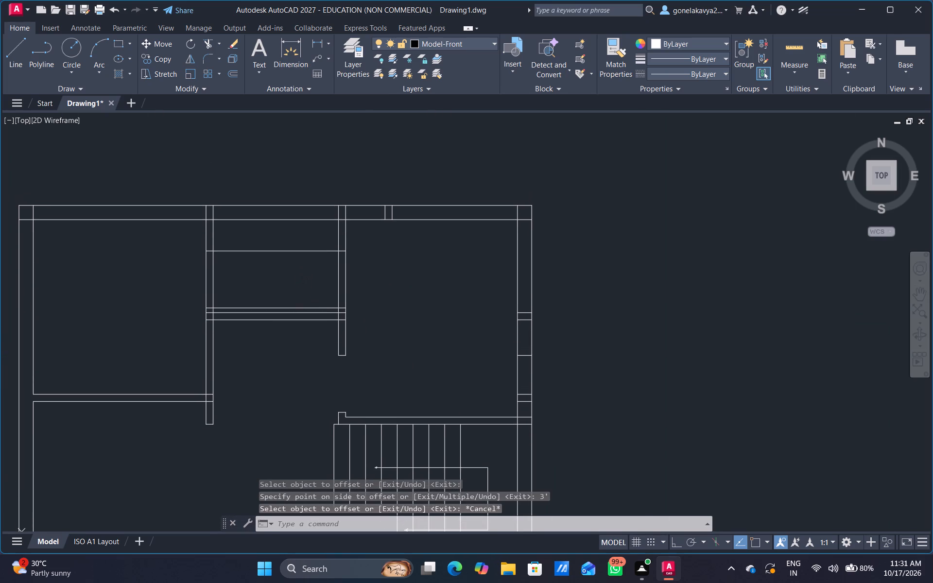
scroll(305, 282, up, 1)
text(TR)
key(space)
scroll(301, 307, up, 1)
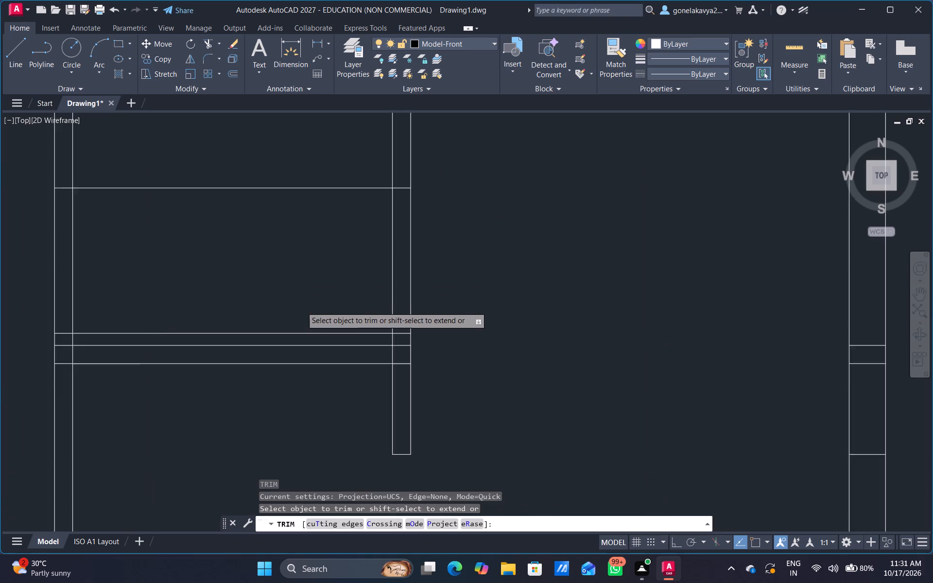
scroll(301, 307, up, 1)
drag(295, 343, 302, 358)
drag(331, 295, 479, 271)
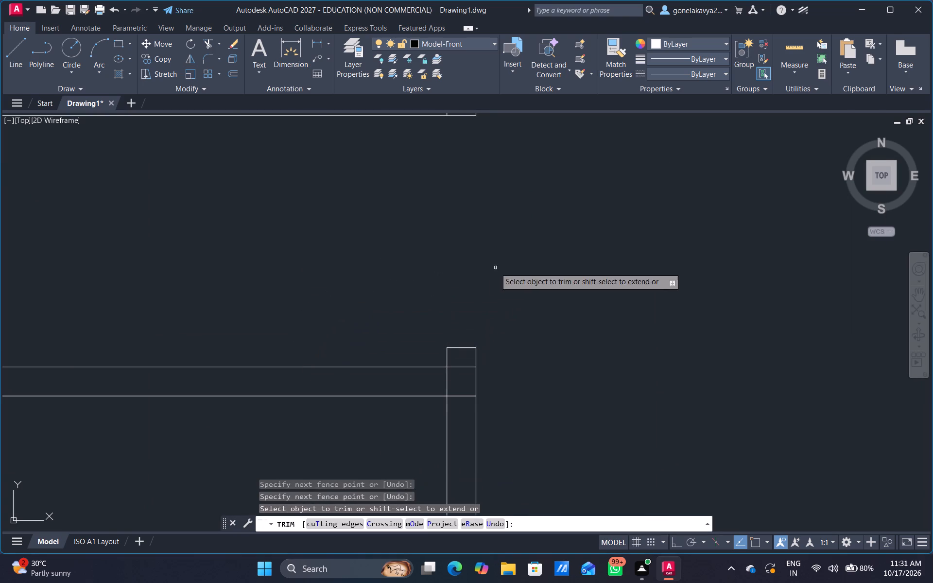
scroll(406, 249, down, 1)
middle_drag(406, 249, 430, 353)
drag(387, 238, 391, 341)
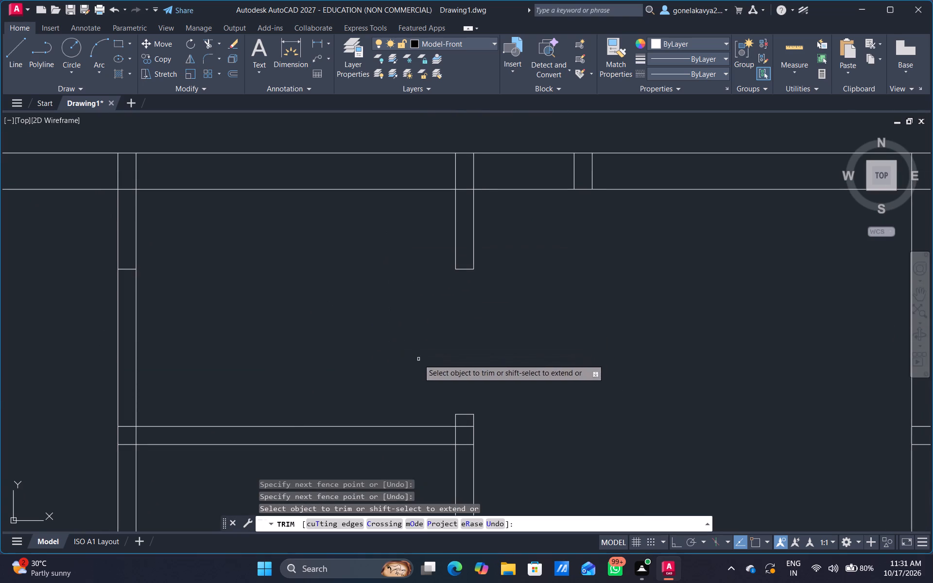
Trim the overlapping lines where the short horizontal partition meets the vertical partitions at both ends.
middle_drag(411, 398, 410, 254)
scroll(458, 299, up, 3)
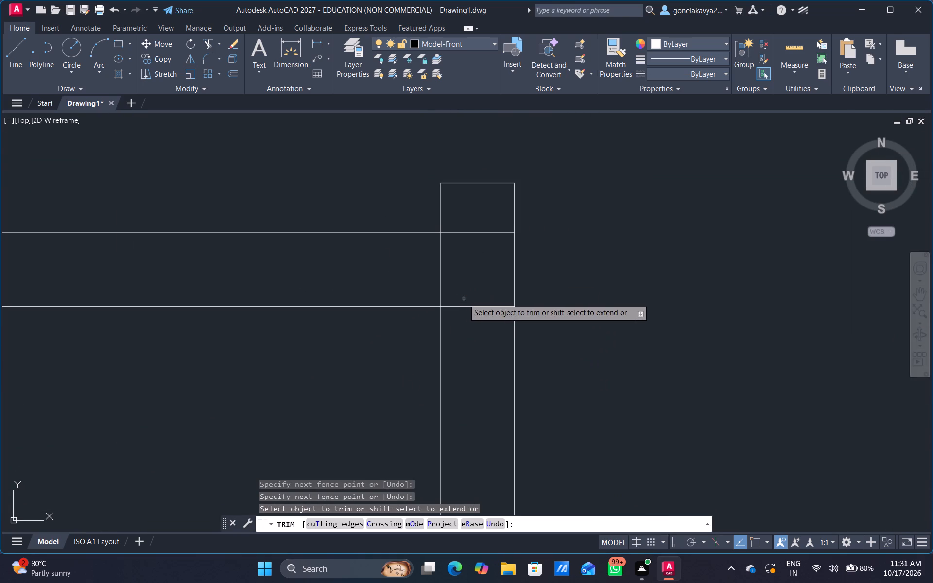
drag(420, 279, 497, 205)
drag(479, 256, 488, 376)
scroll(366, 366, down, 3)
middle_drag(289, 382, 512, 321)
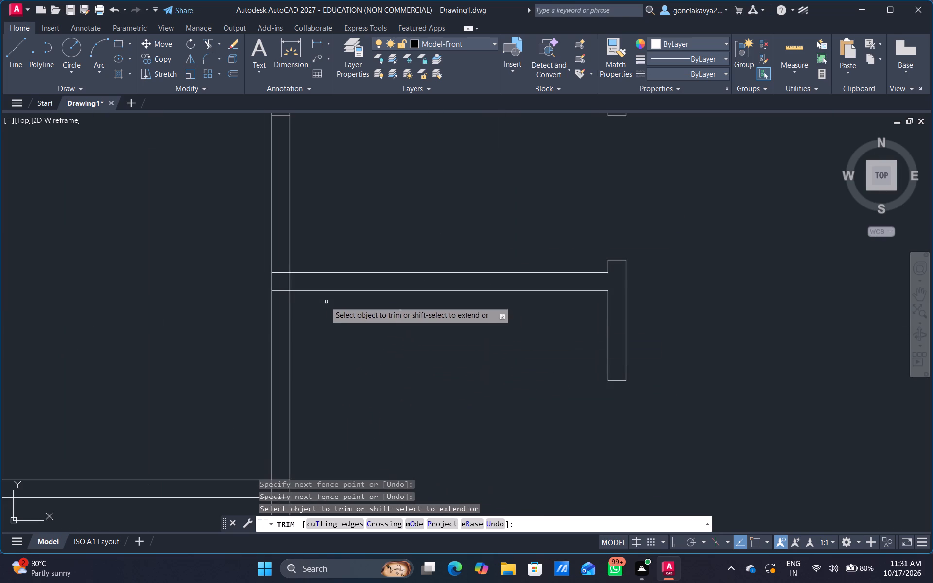
scroll(287, 276, up, 3)
drag(264, 236, 264, 343)
drag(274, 304, 344, 296)
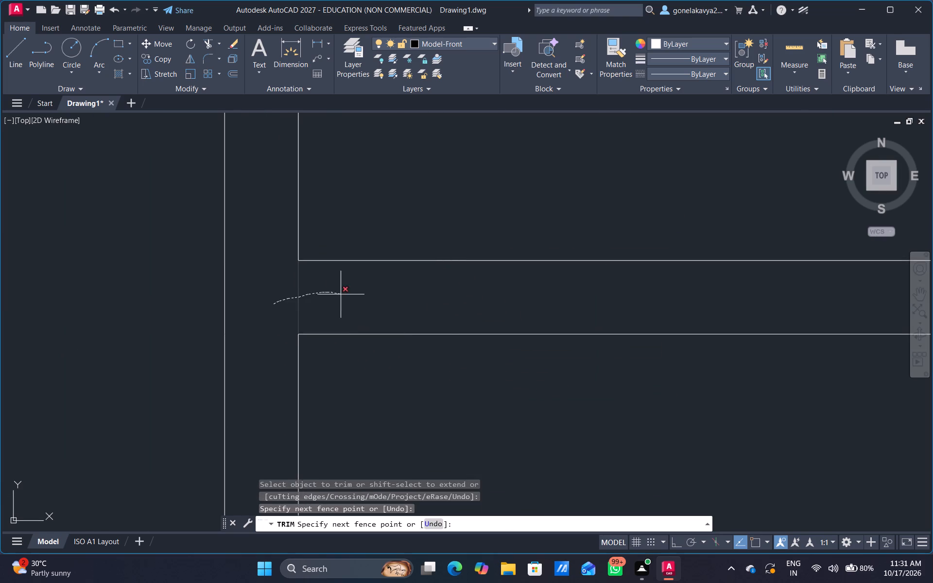
drag(344, 296, 349, 296)
Trim the leftover offset piece and the overlapping lines where the two vertical partitions meet the top outer wall.
scroll(364, 294, down, 3)
middle_drag(431, 197, 454, 387)
scroll(363, 295, up, 2)
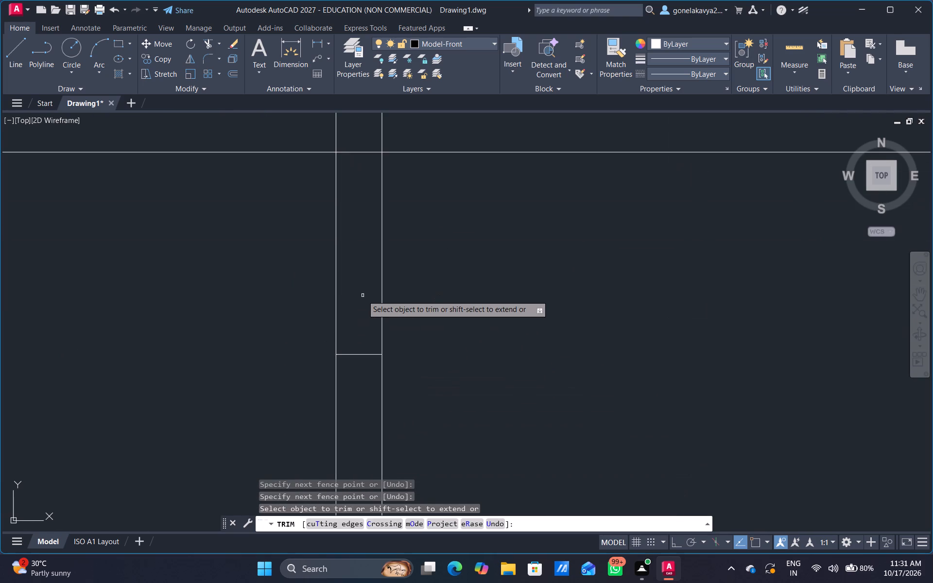
drag(363, 295, 374, 367)
drag(356, 142, 354, 196)
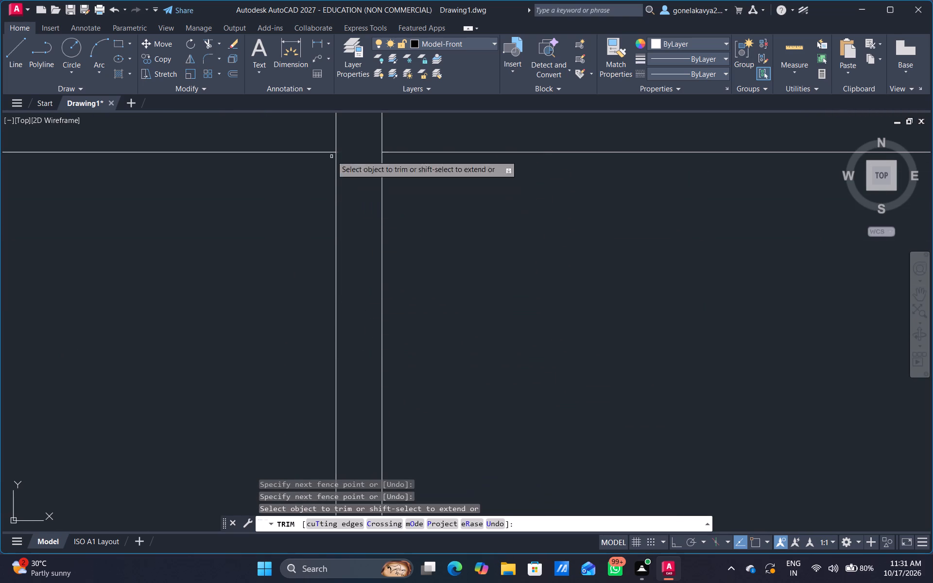
drag(349, 133, 313, 127)
drag(341, 136, 407, 134)
scroll(433, 159, down, 3)
middle_drag(574, 240, 415, 301)
scroll(456, 225, up, 3)
drag(432, 162, 555, 158)
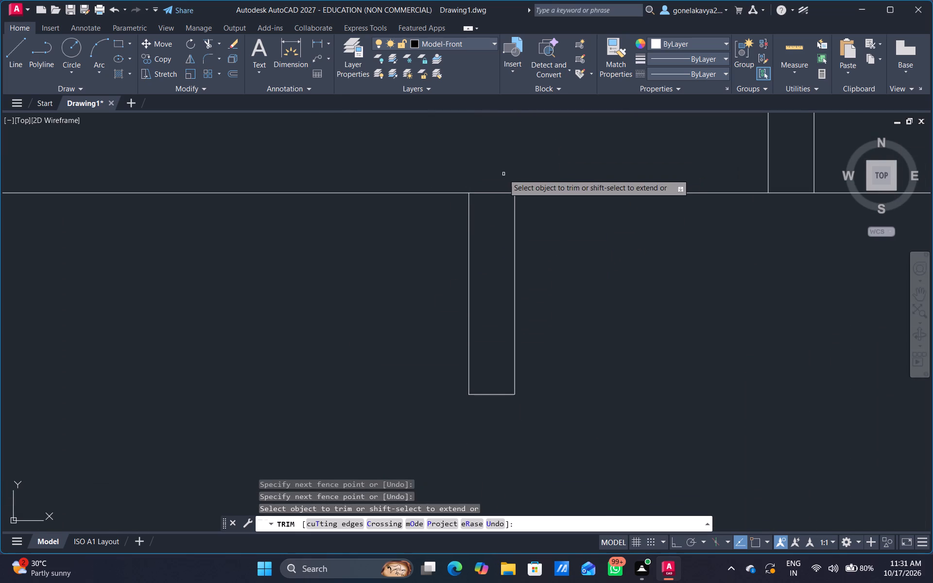
drag(503, 174, 480, 256)
Trim away the two short vertical lines crossing the top outer wall above the upper-right room.
scroll(621, 211, down, 3)
middle_drag(661, 265, 597, 355)
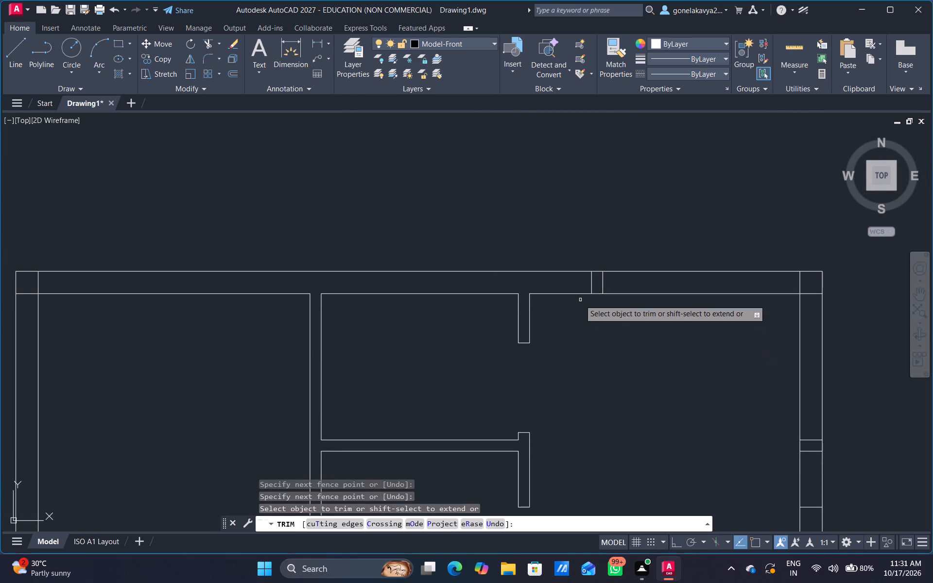
scroll(580, 296, up, 3)
drag(564, 268, 737, 262)
scroll(721, 294, down, 4)
middle_drag(713, 360, 423, 377)
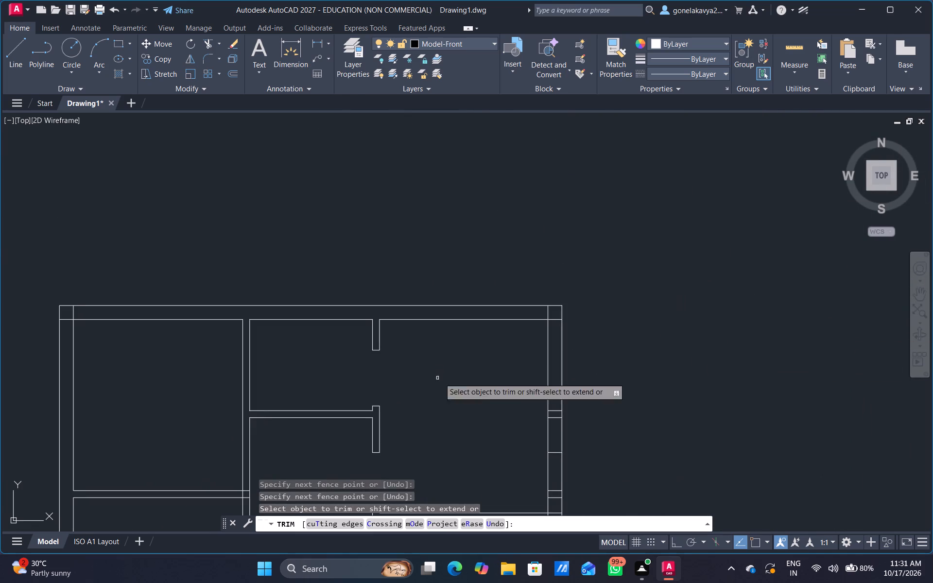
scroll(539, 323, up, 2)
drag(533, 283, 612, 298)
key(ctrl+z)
Trim the overlapping inner wall lines where the top and right outer walls meet at the plan's upper-right corner.
scroll(616, 283, down, 4)
middle_drag(657, 307, 641, 321)
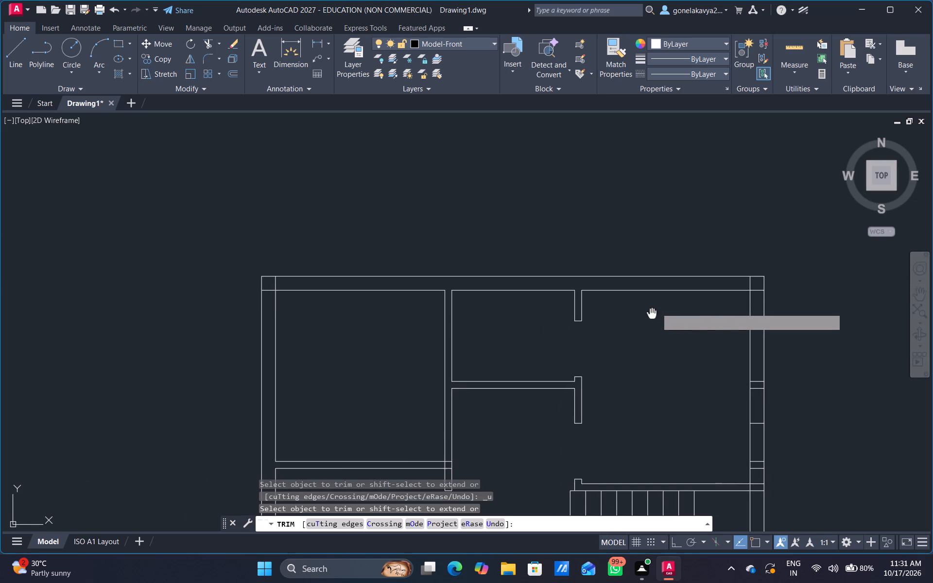
middle_drag(641, 321, 473, 368)
scroll(574, 337, up, 4)
drag(575, 341, 570, 449)
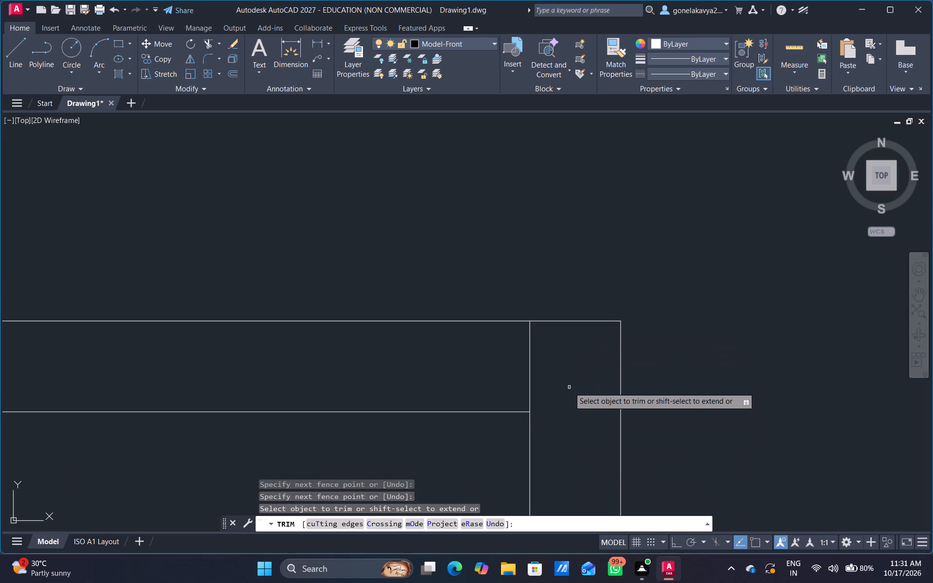
drag(568, 386, 467, 373)
Trim the short horizontal lines crossing the thickness of the right outer wall above the staircase.
scroll(509, 384, down, 4)
middle_drag(460, 433, 496, 265)
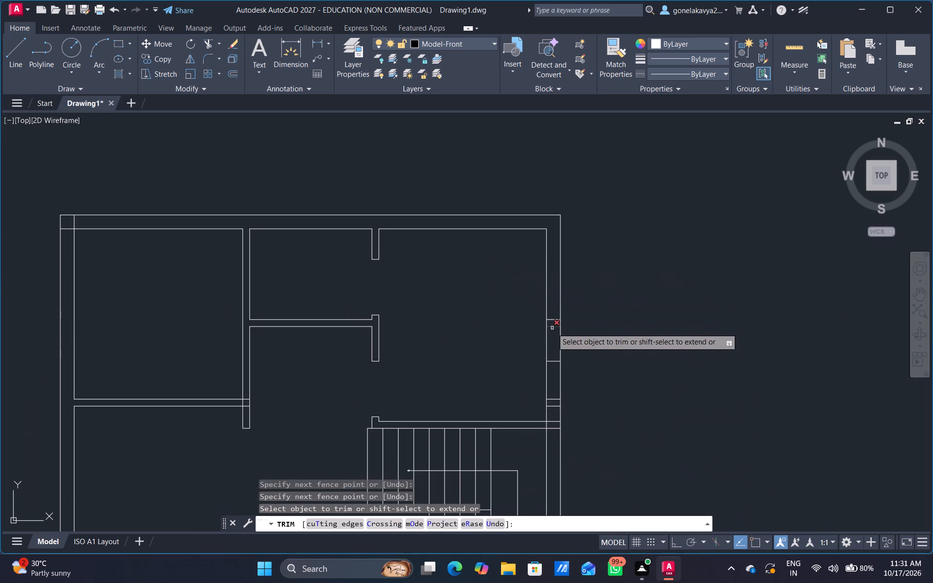
scroll(527, 362, up, 2)
middle_drag(526, 355, 415, 302)
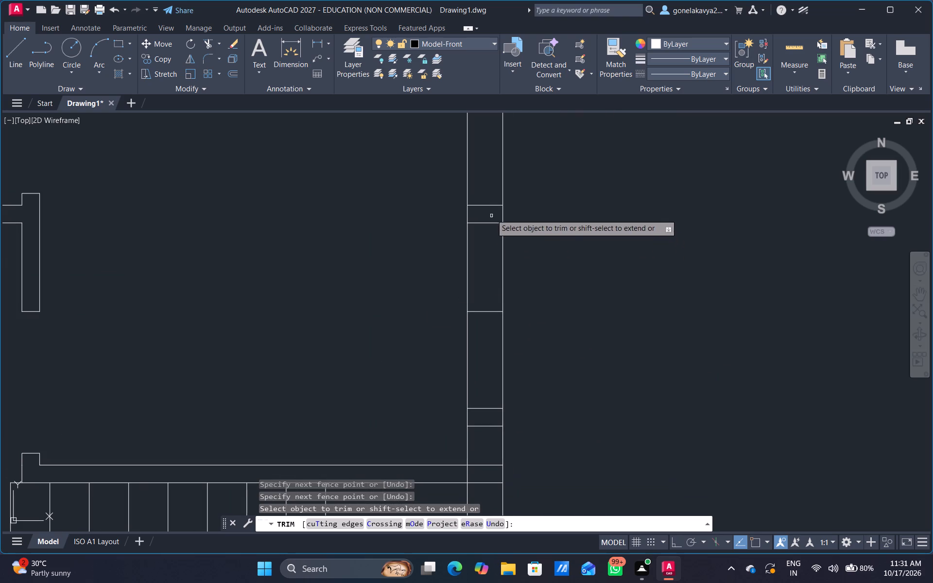
drag(485, 192, 485, 442)
Trim the overlapping inner wall lines where the top and left outer walls meet at the plan's upper-left corner.
scroll(307, 387, down, 3)
middle_drag(277, 365, 540, 299)
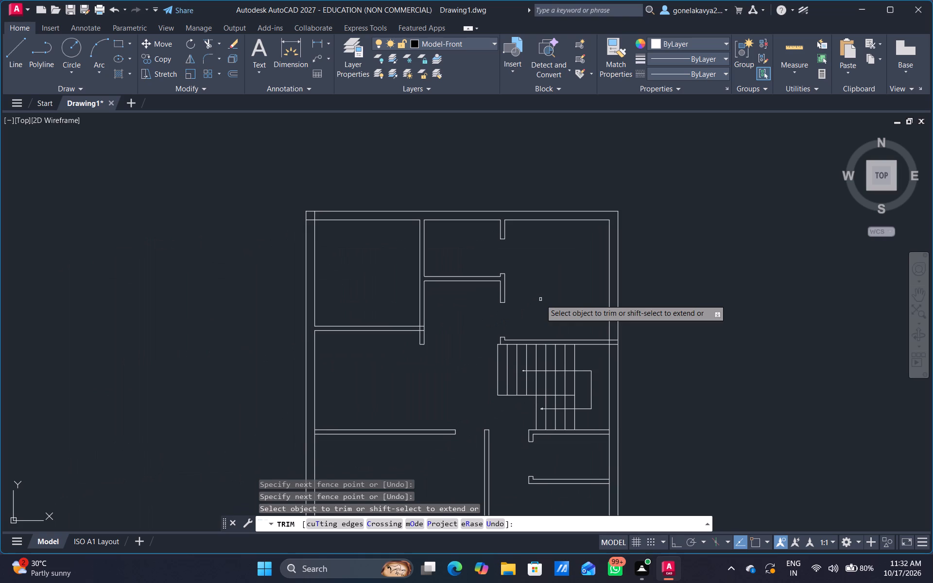
middle_drag(459, 314, 465, 231)
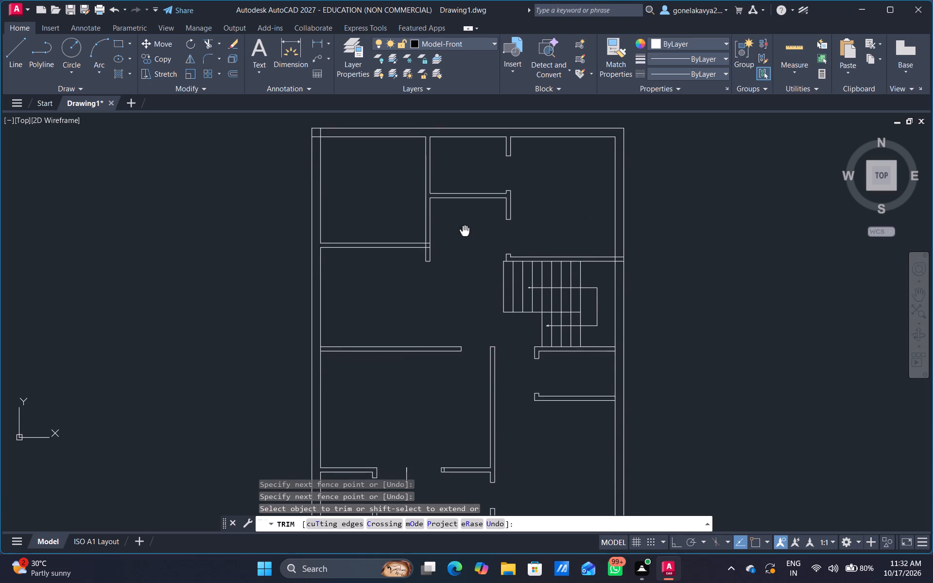
middle_drag(465, 231, 530, 288)
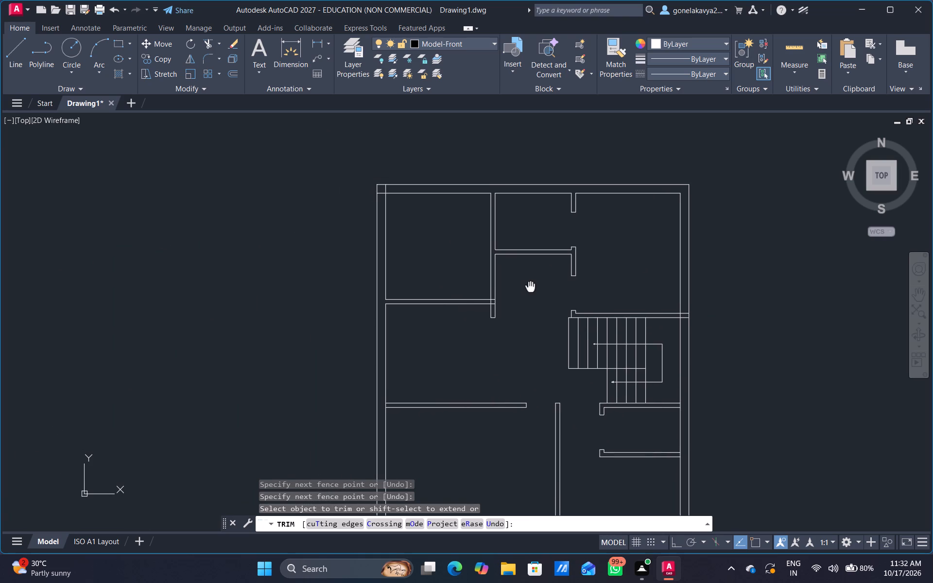
middle_drag(530, 288, 531, 289)
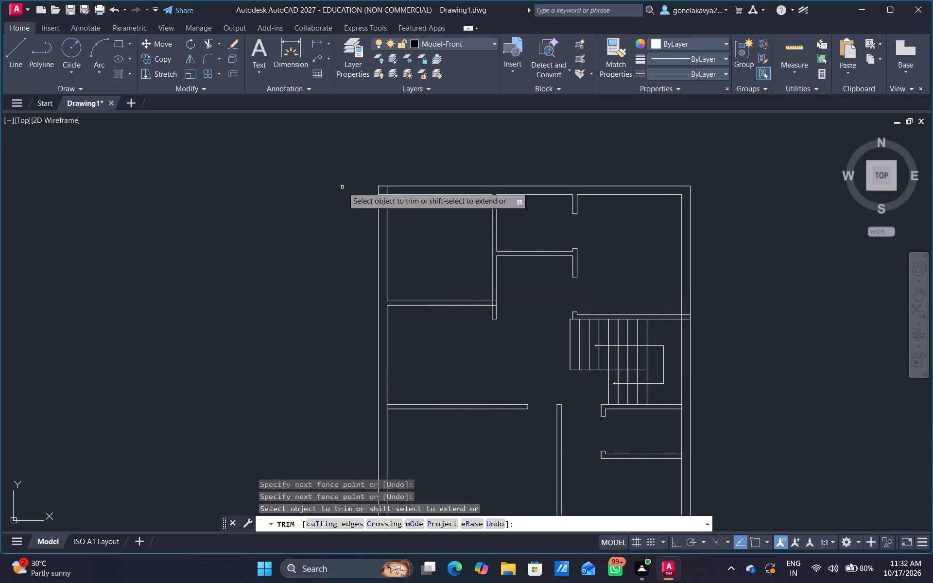
scroll(350, 213, up, 3)
drag(491, 124, 453, 180)
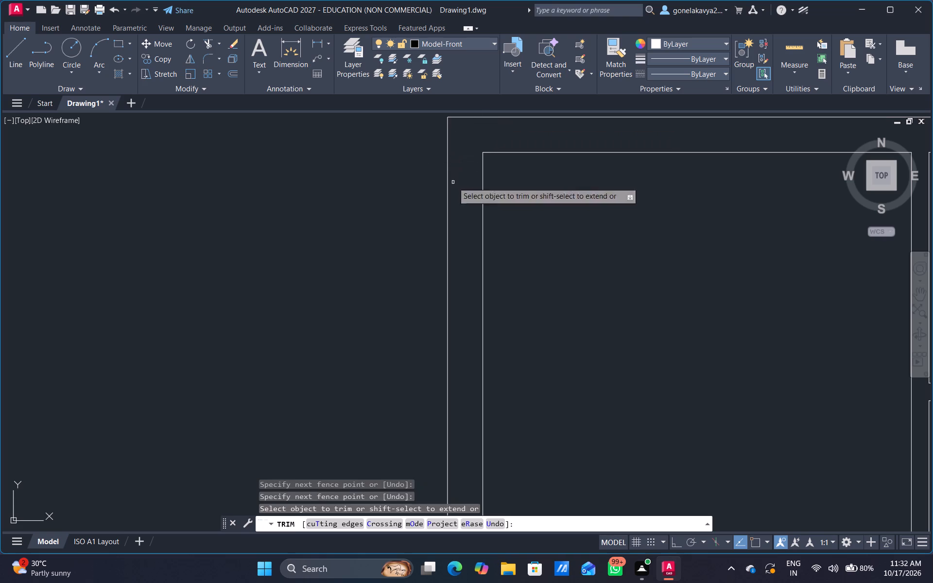
Trim the overlapping lines where the partition above the staircase meets the right outer wall.
scroll(559, 255, down, 3)
middle_drag(621, 335, 484, 194)
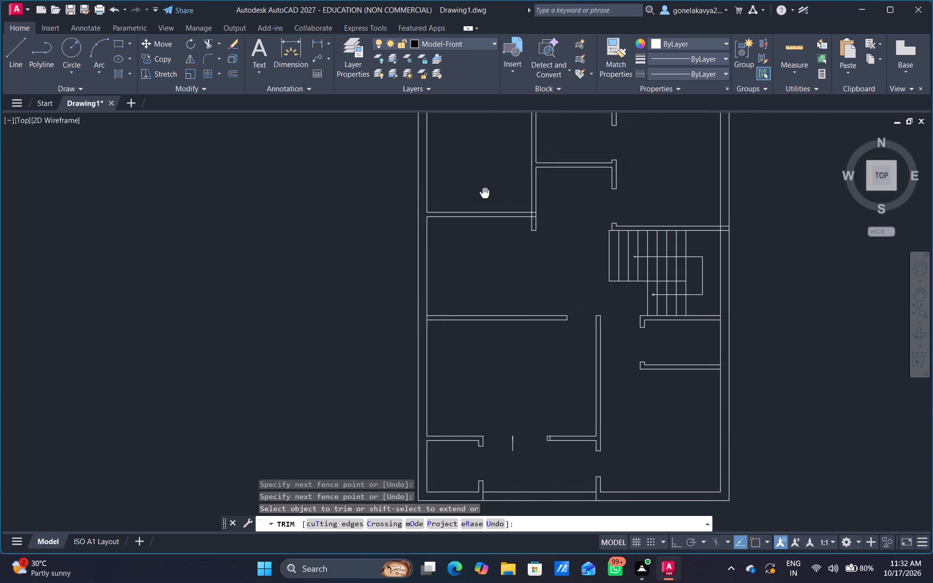
middle_drag(484, 194, 437, 236)
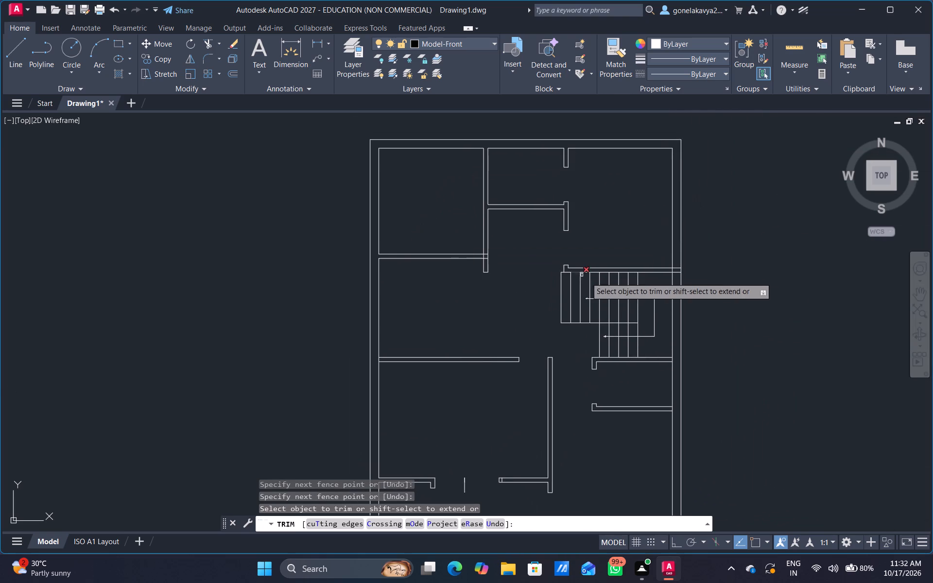
scroll(679, 267, up, 3)
drag(672, 262, 669, 299)
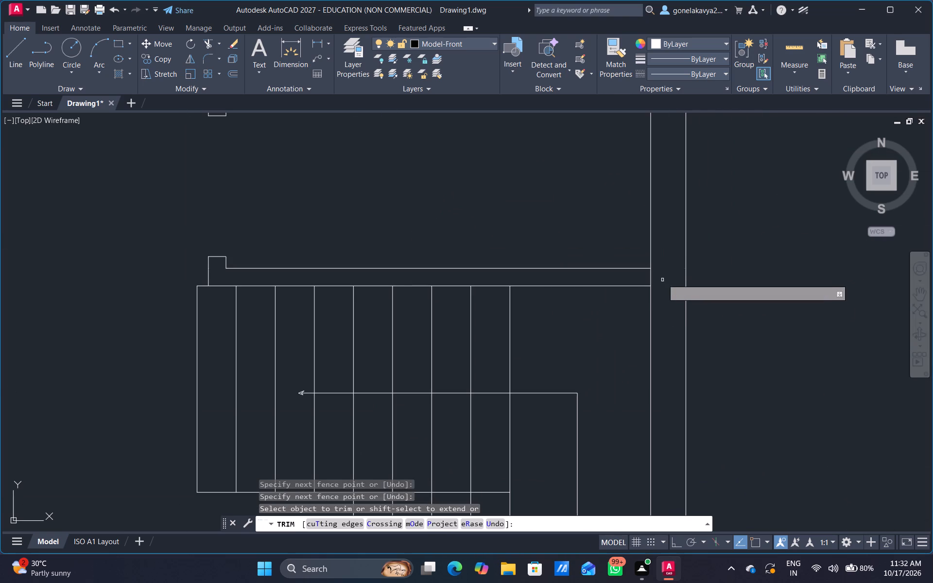
drag(660, 276, 642, 275)
scroll(657, 291, down, 3)
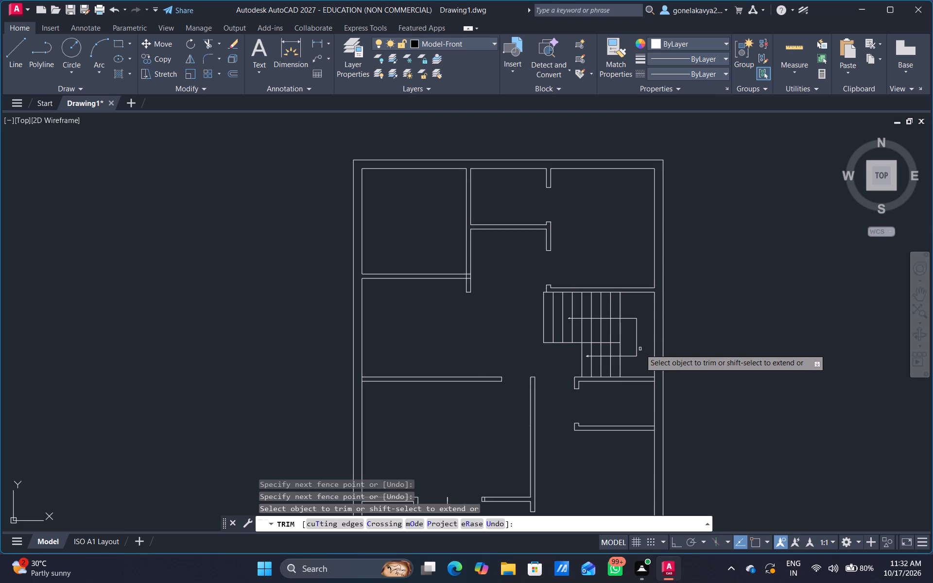
Trim the right outer wall's inner line where the small room's upper and lower partitions join it, below the staircase.
middle_drag(640, 349, 610, 218)
scroll(616, 260, up, 4)
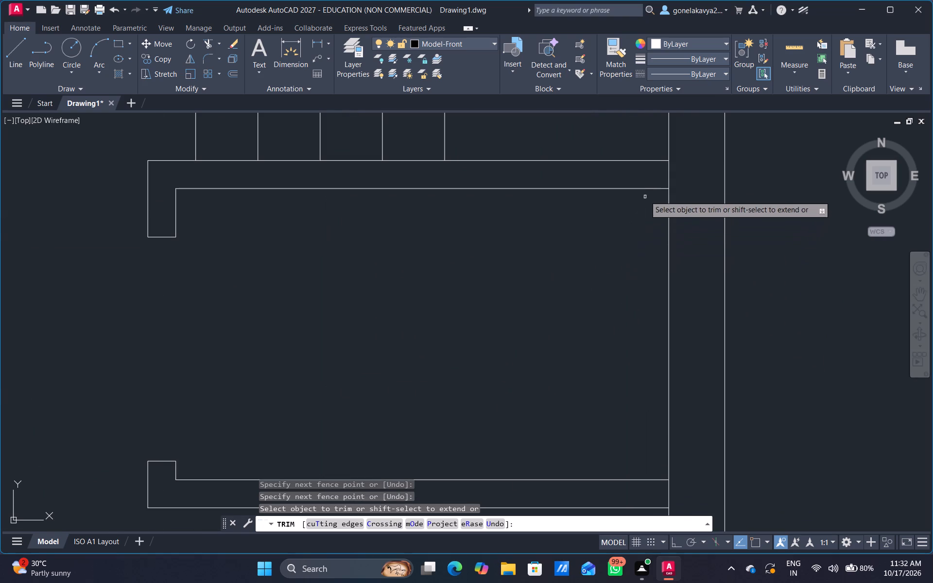
drag(650, 175, 681, 170)
scroll(586, 343, down, 3)
middle_drag(586, 343, 586, 248)
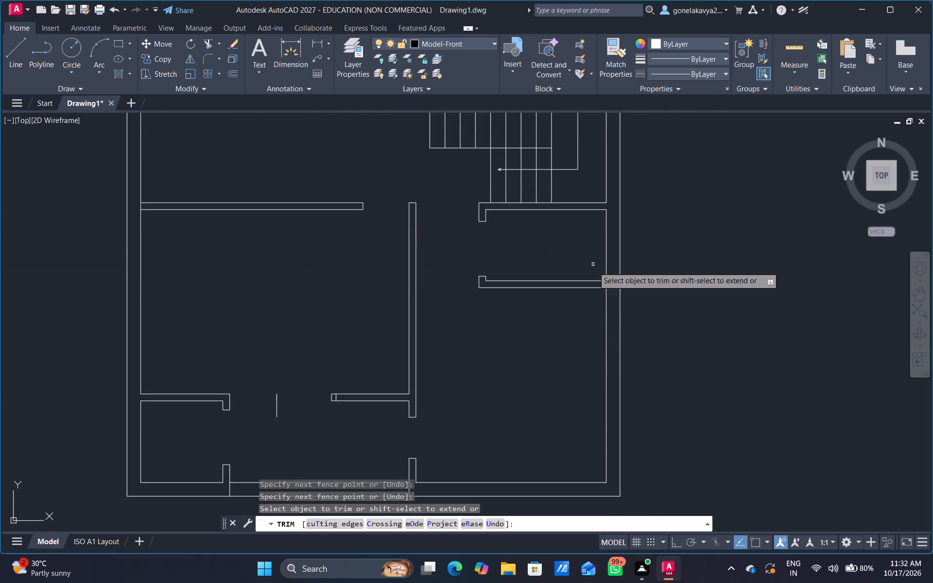
scroll(608, 295, up, 4)
drag(603, 229, 569, 227)
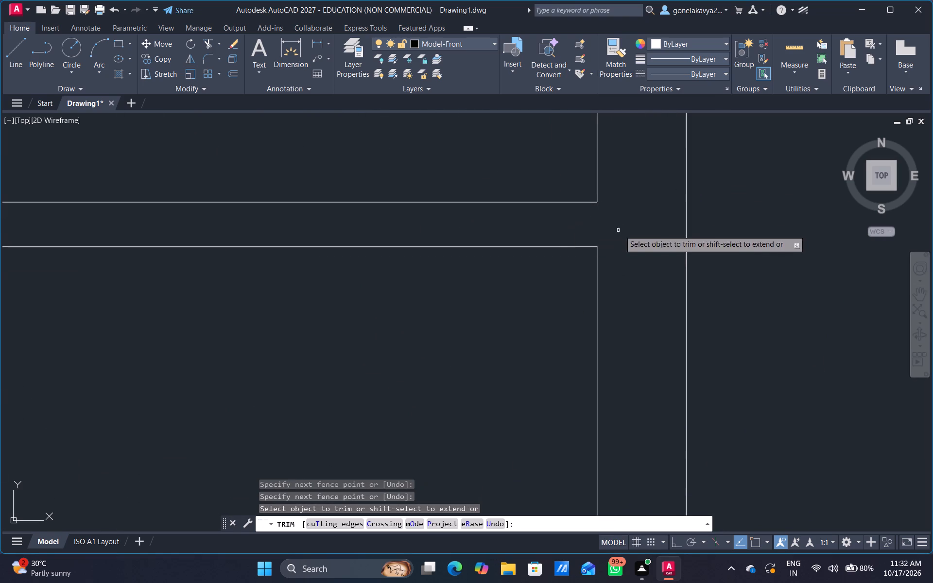
scroll(633, 241, down, 5)
middle_drag(592, 339, 590, 369)
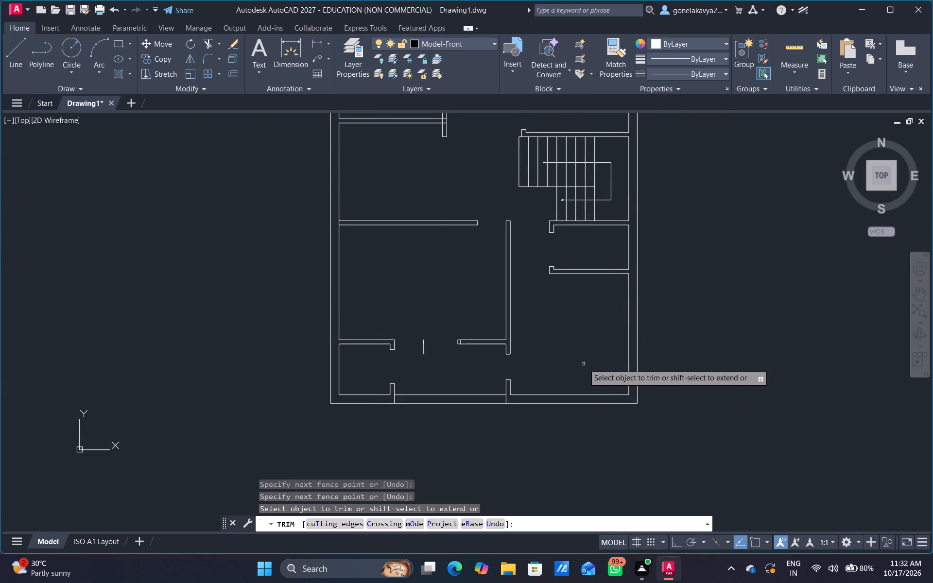
scroll(569, 342, down, 1)
middle_drag(571, 349, 533, 378)
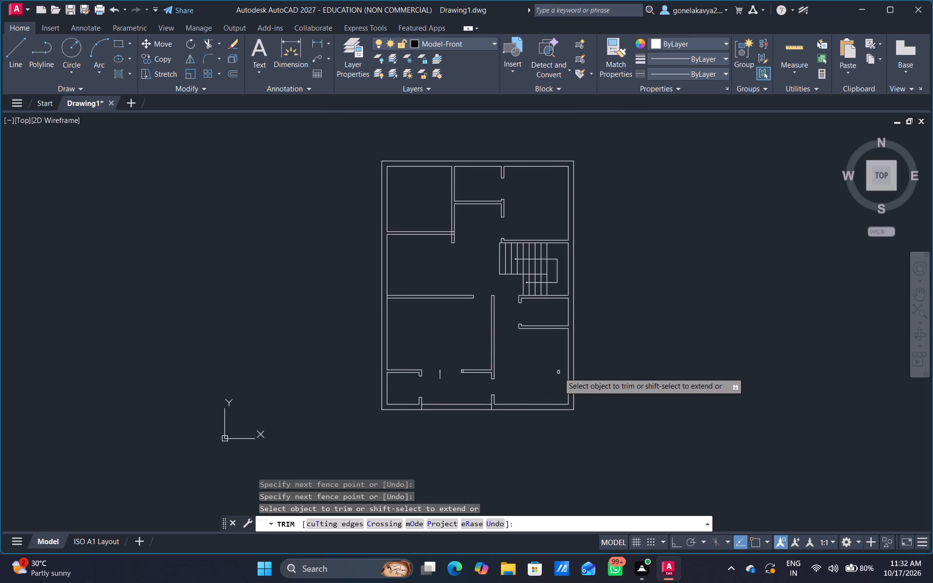
key(Escape)
With ortho on, draw a horizontal rectangle of lines 9" high outside the right outer wall, running its bottom line past the start.
key(l)
key(Return)
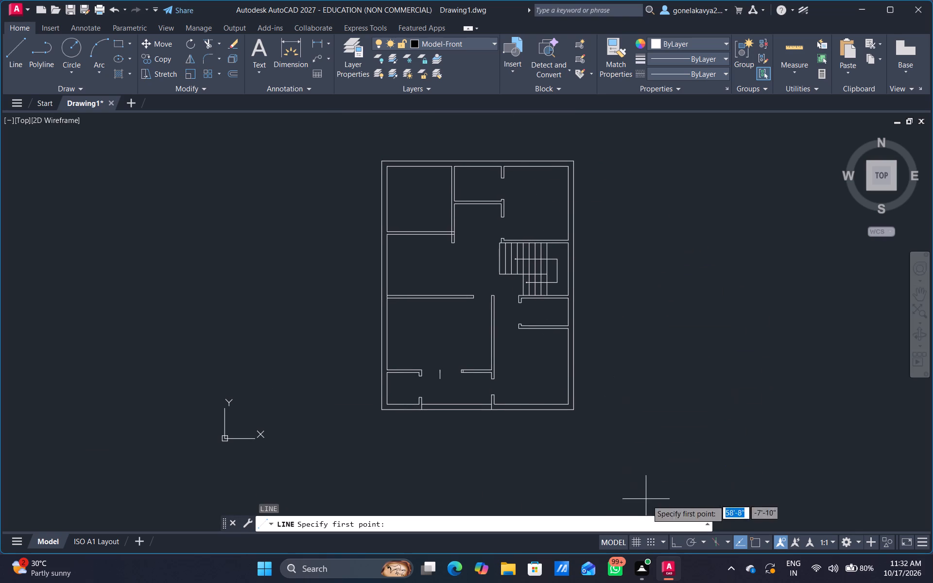
drag(680, 542, 677, 534)
drag(623, 324, 623, 318)
key(9)
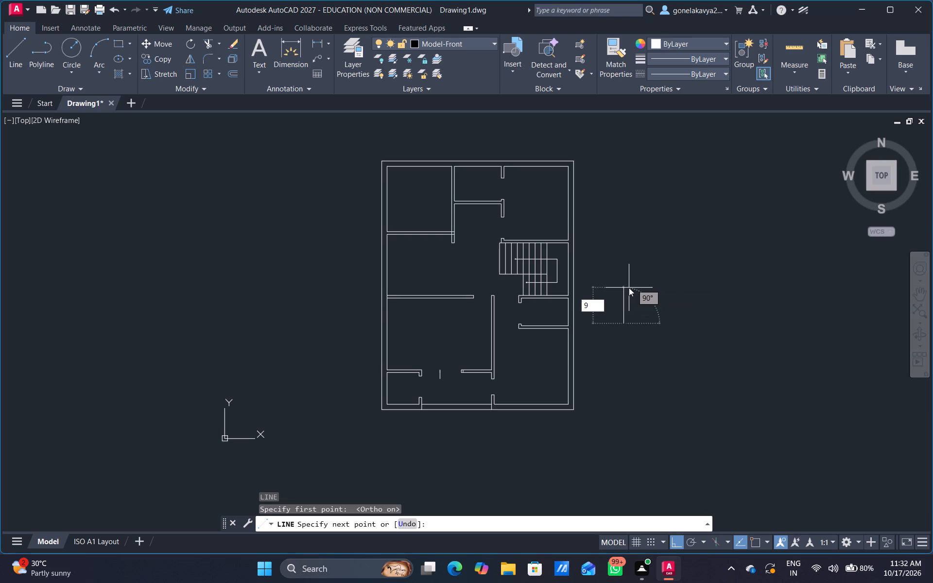
key(shift+quotedbl)
key(Return)
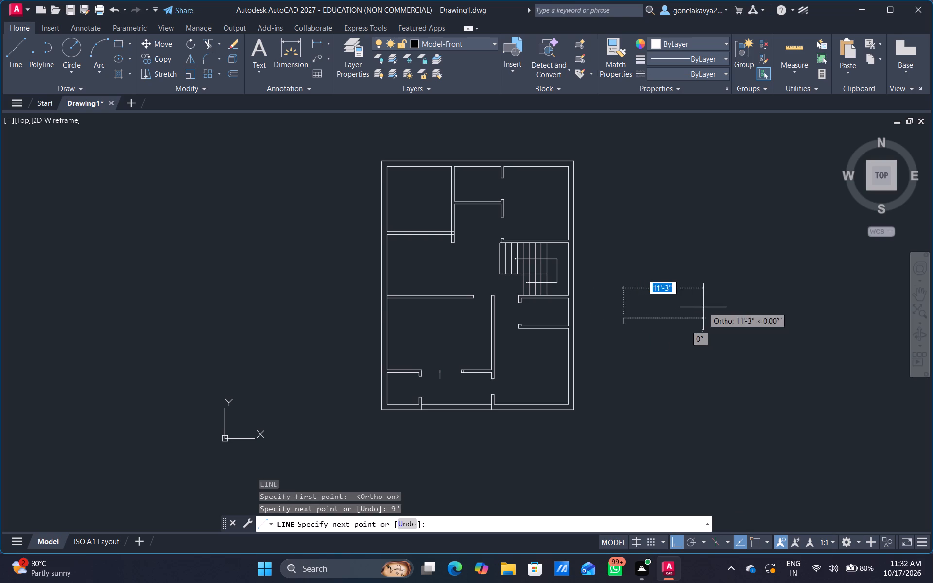
click(651, 325)
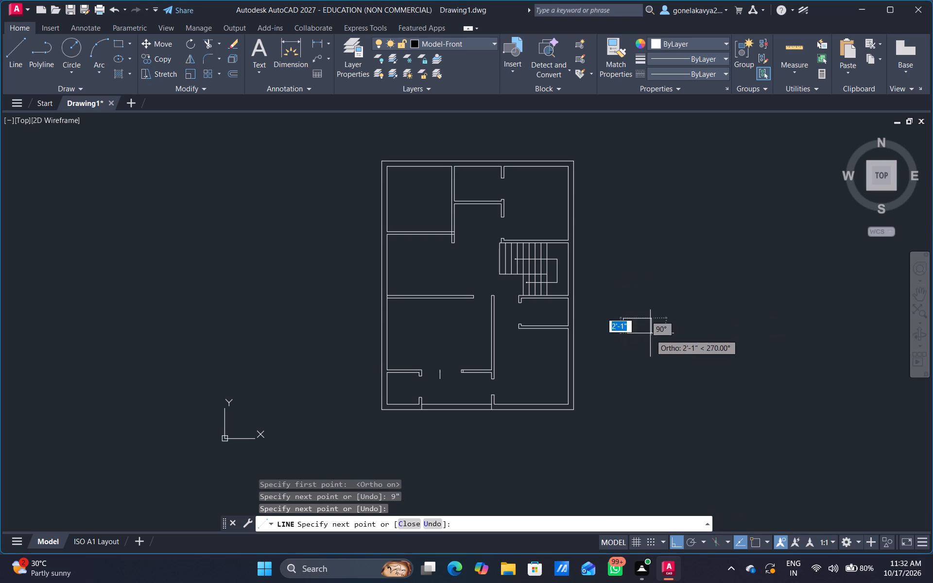
text(9")
key(Return)
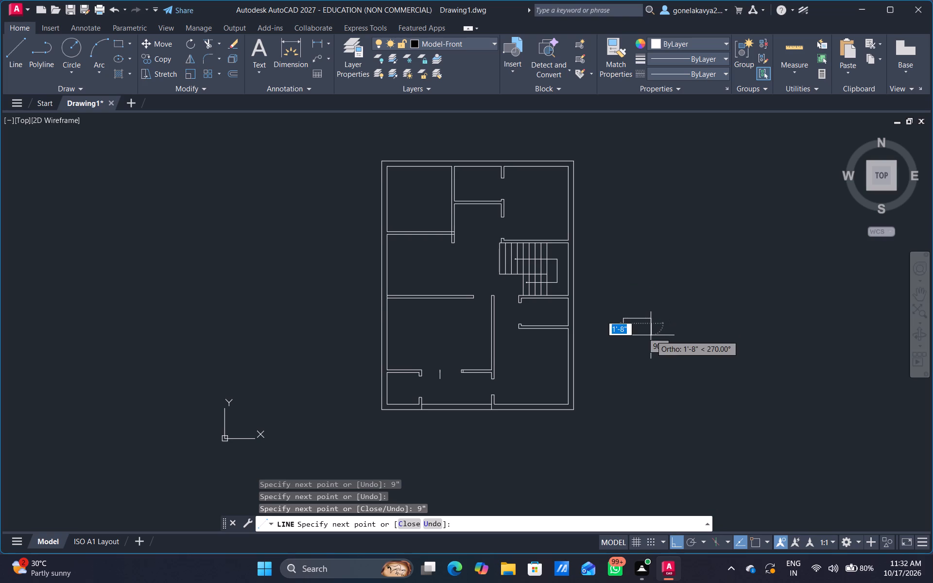
click(591, 330)
key(Escape)
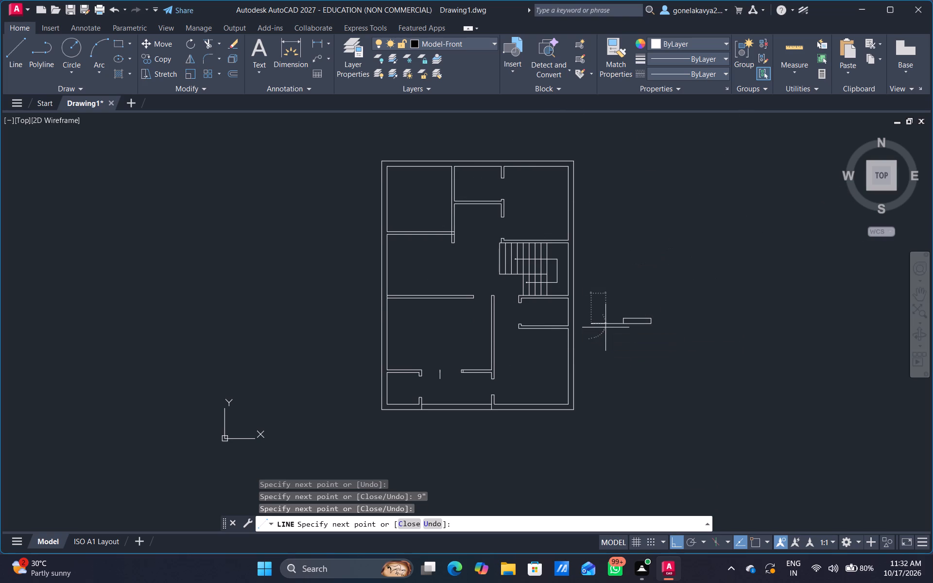
Trim the part of the bottom line that runs past the rectangle's left side.
text(TR)
key(space)
scroll(612, 323, up, 3)
drag(612, 320, 626, 367)
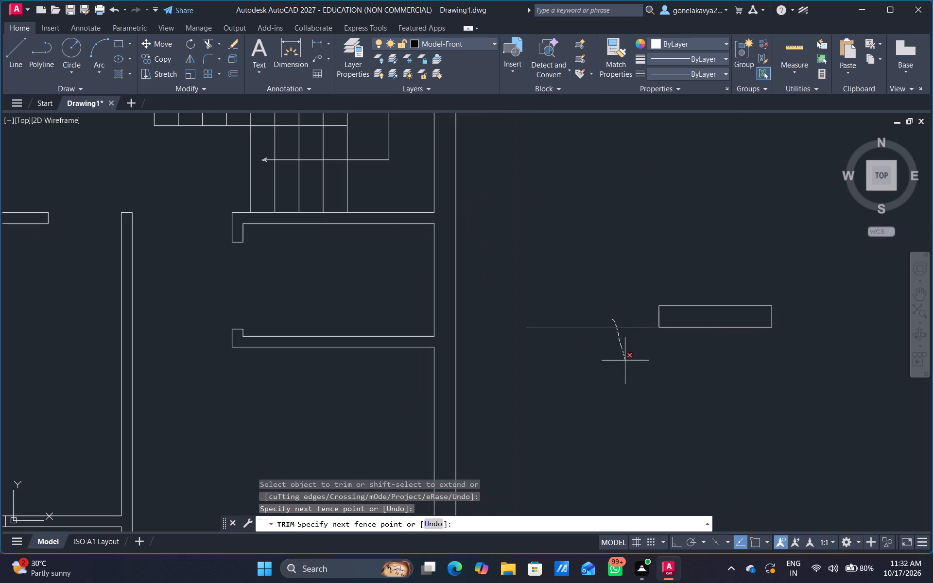
drag(626, 367, 629, 378)
middle_drag(722, 377, 572, 430)
scroll(708, 394, down, 1)
scroll(587, 423, up, 1)
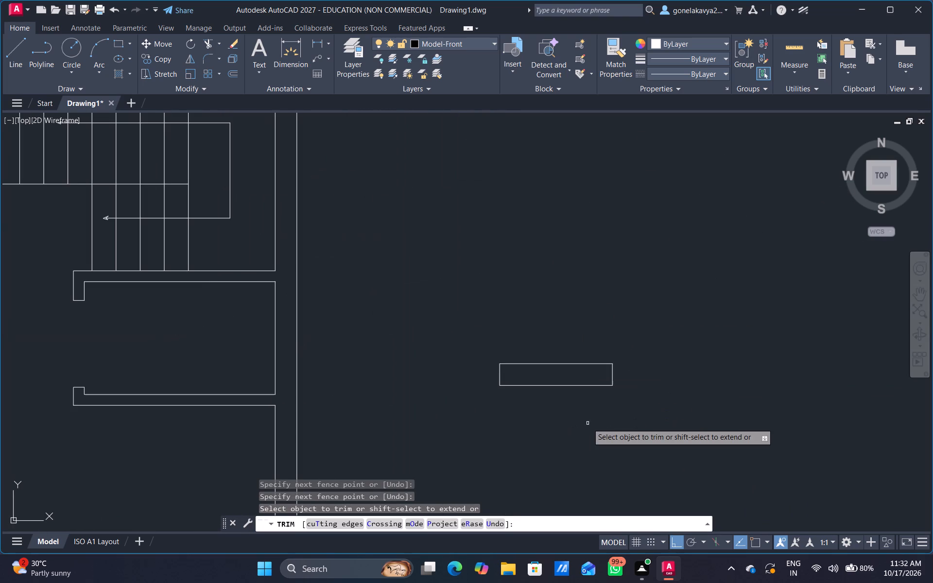
key(Escape)
Offset the rectangle's bottom line upward and its top line downward by 6" to form two inner lines.
key(o)
key(Return)
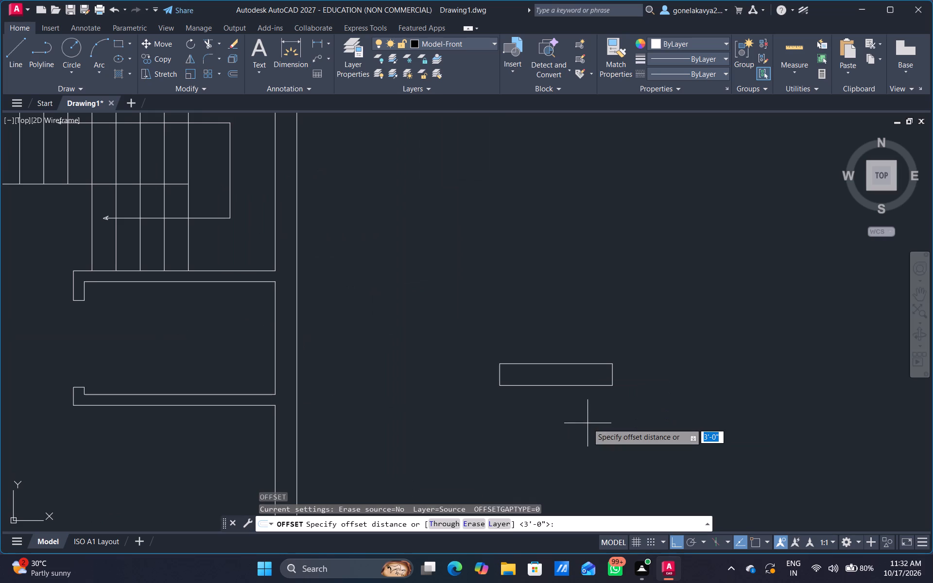
key(9)
key(shift+quotedbl)
key(BackSpace)
key(BackSpace)
text(6")
key(Return)
click(546, 385)
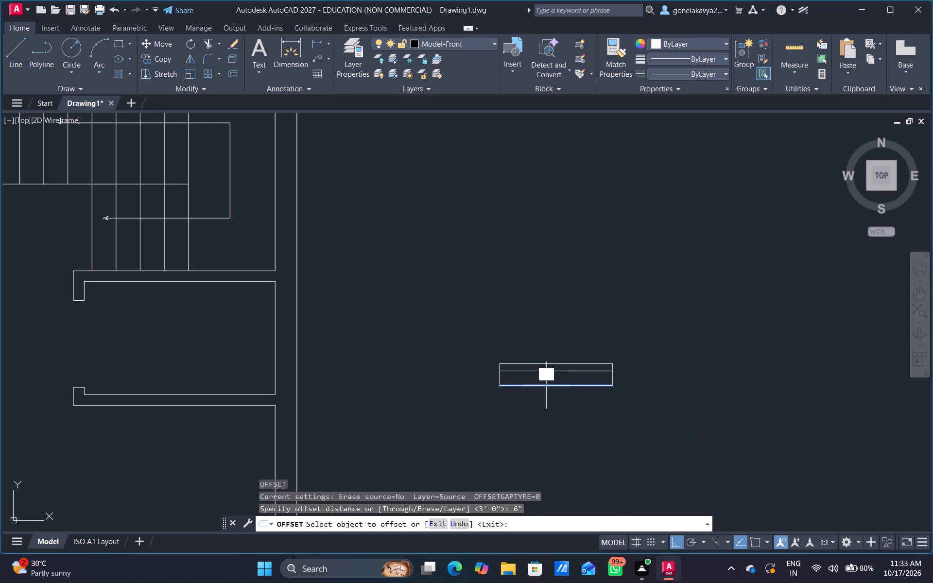
click(546, 377)
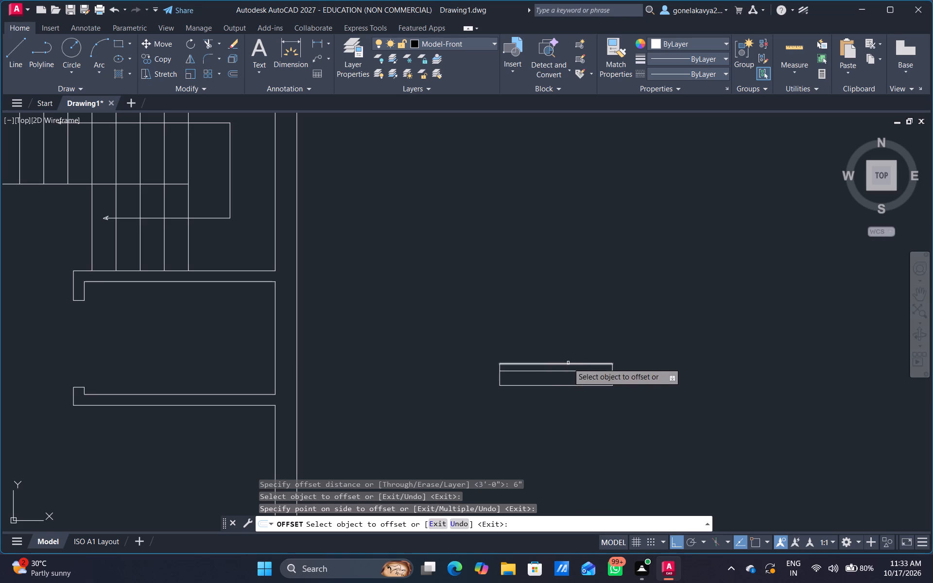
click(568, 363)
click(565, 389)
key(Escape)
Copy the horizontal window symbol twice, side by side, into the bottom outer wall of the lower-right room, with ortho off.
drag(639, 419, 389, 349)
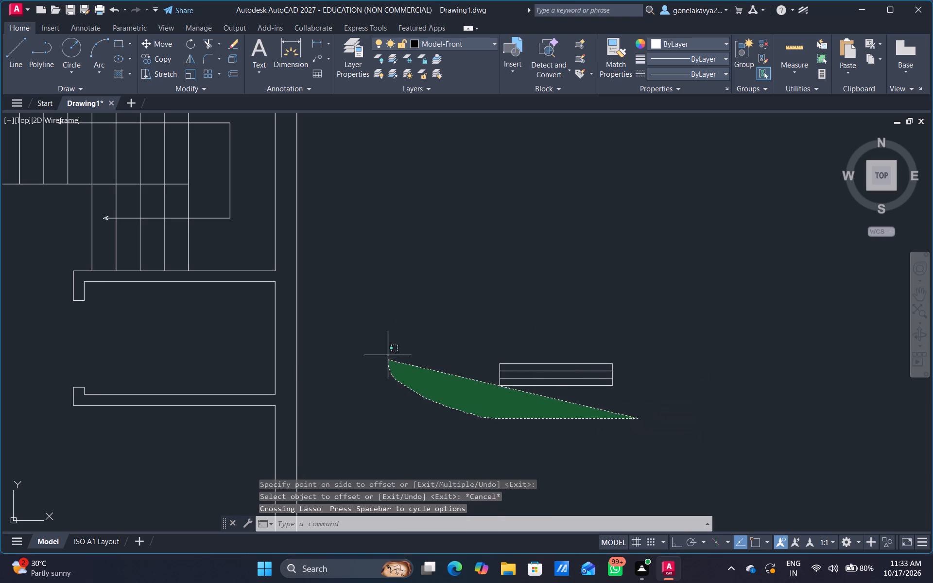
drag(389, 349, 729, 283)
right_click(661, 348)
click(727, 170)
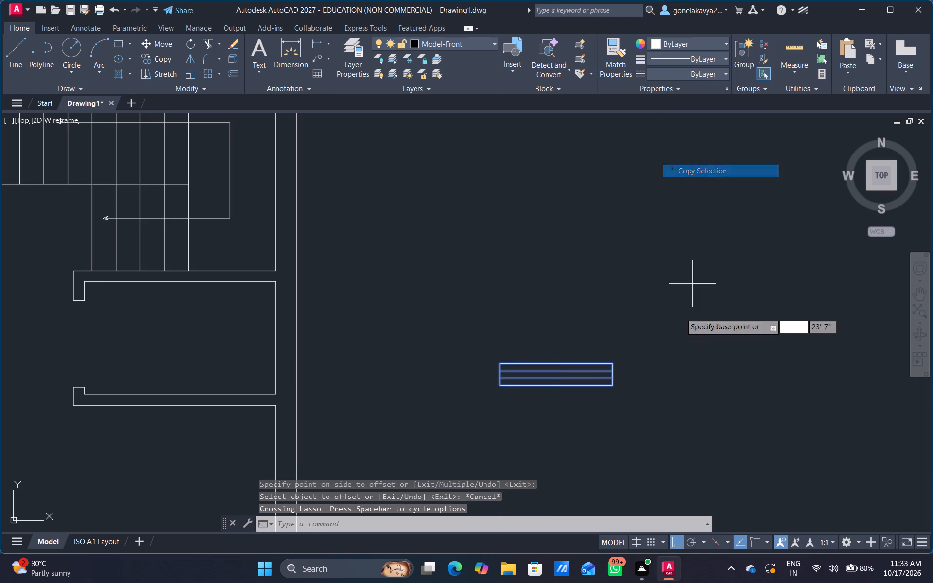
click(618, 389)
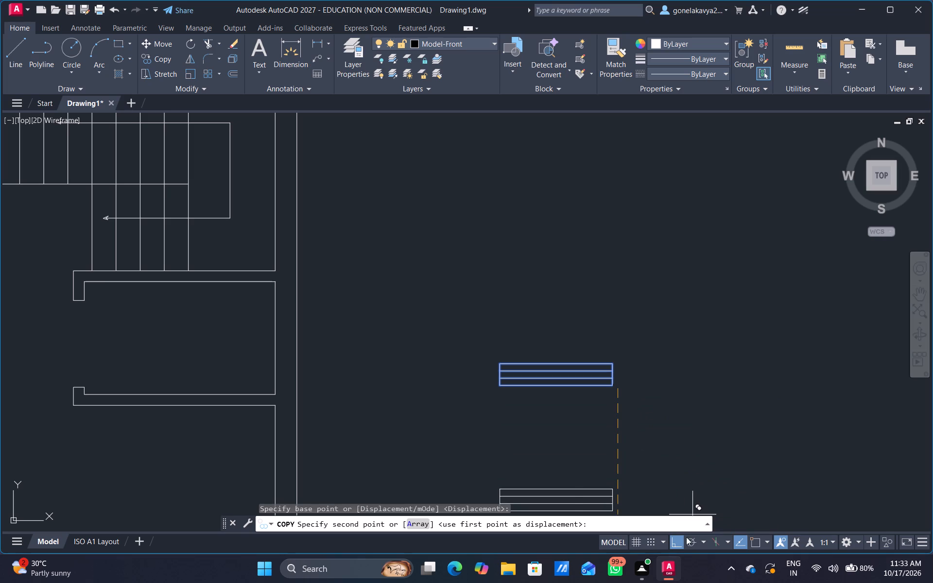
click(680, 542)
scroll(226, 312, down, 1)
middle_drag(225, 328, 263, 319)
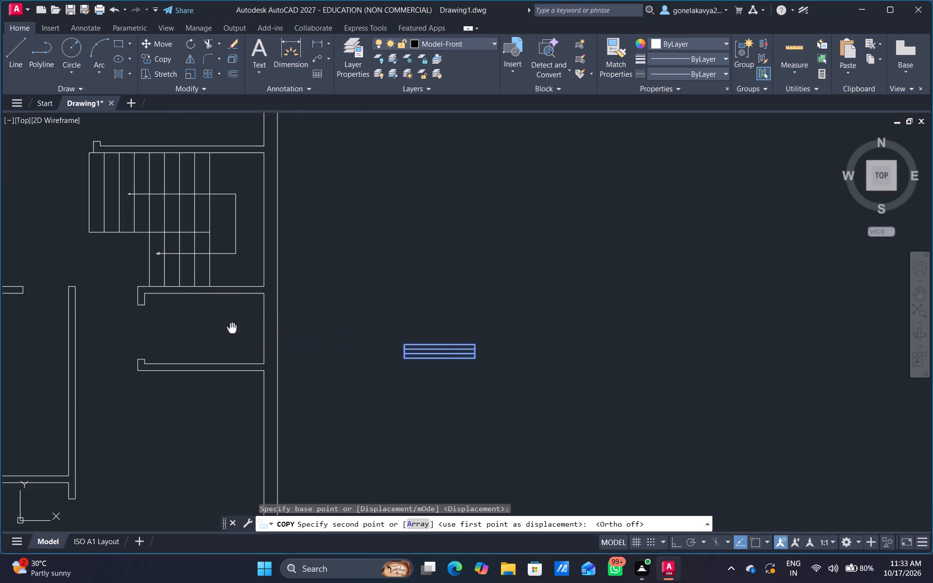
middle_drag(263, 319, 325, 303)
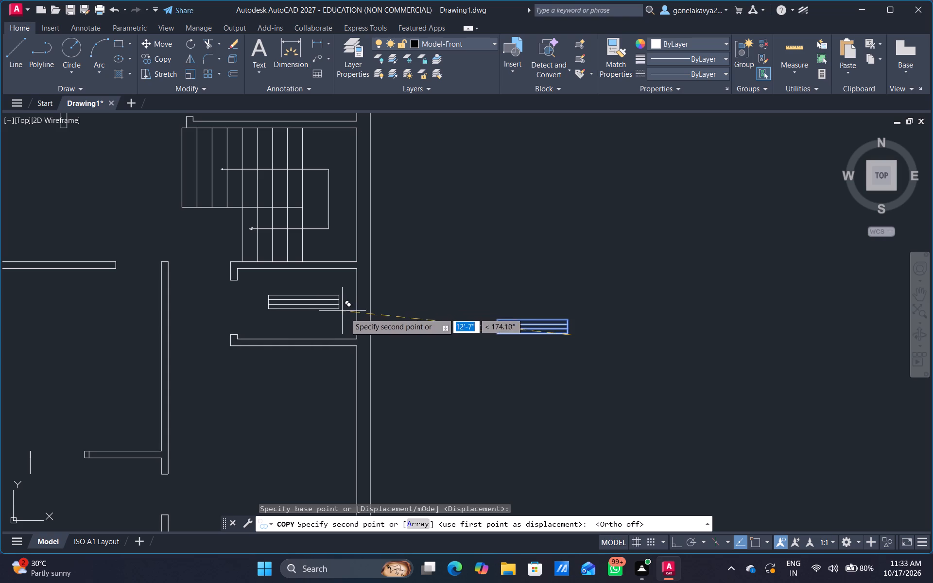
middle_drag(331, 431, 385, 214)
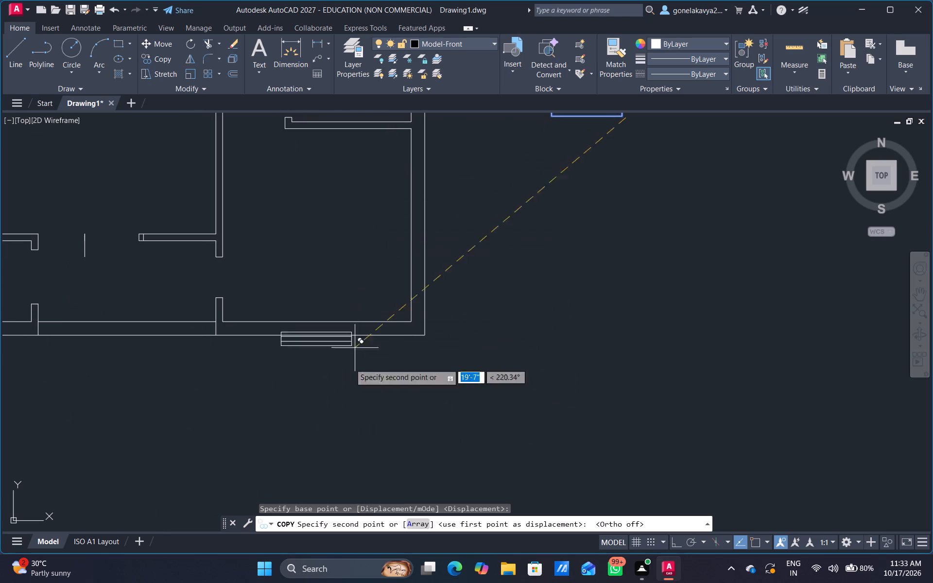
scroll(351, 346, up, 2)
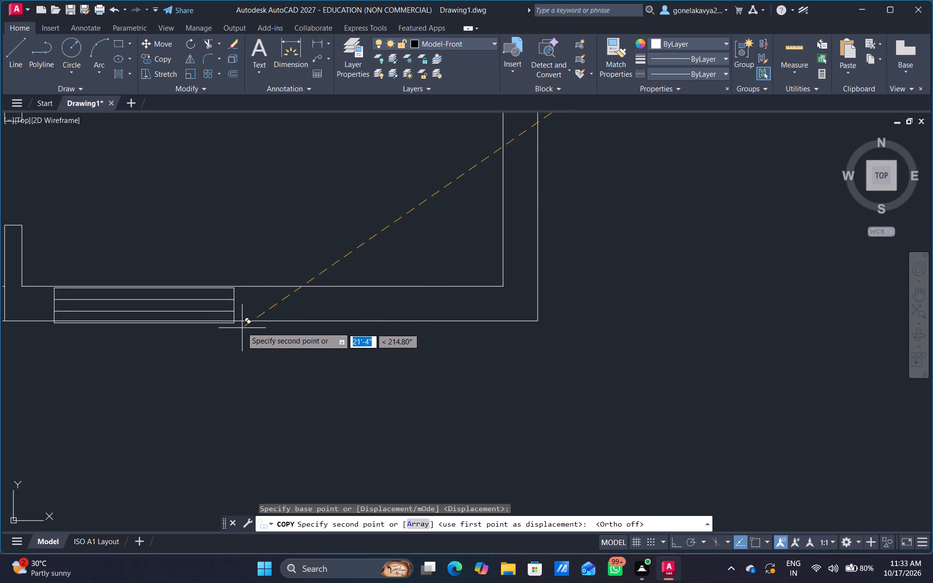
click(242, 326)
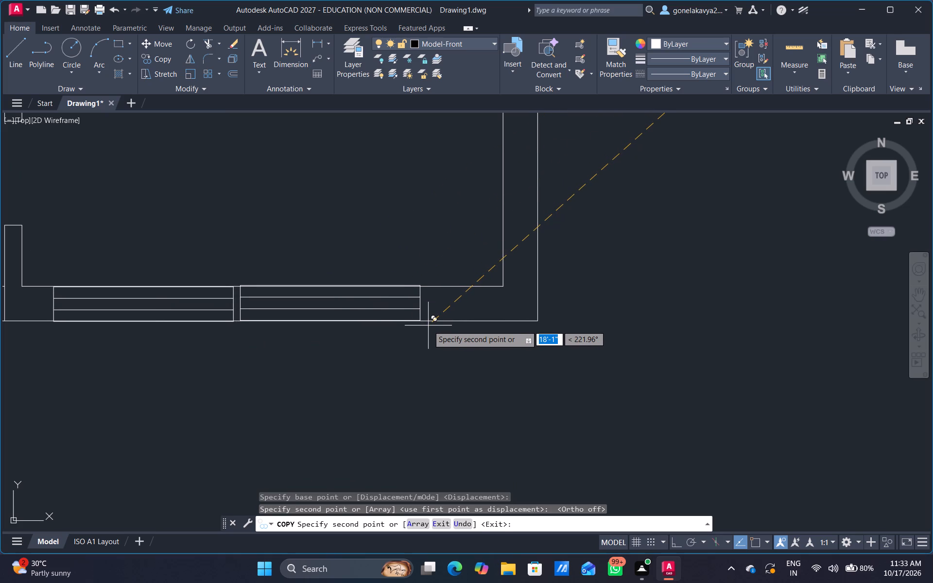
click(428, 327)
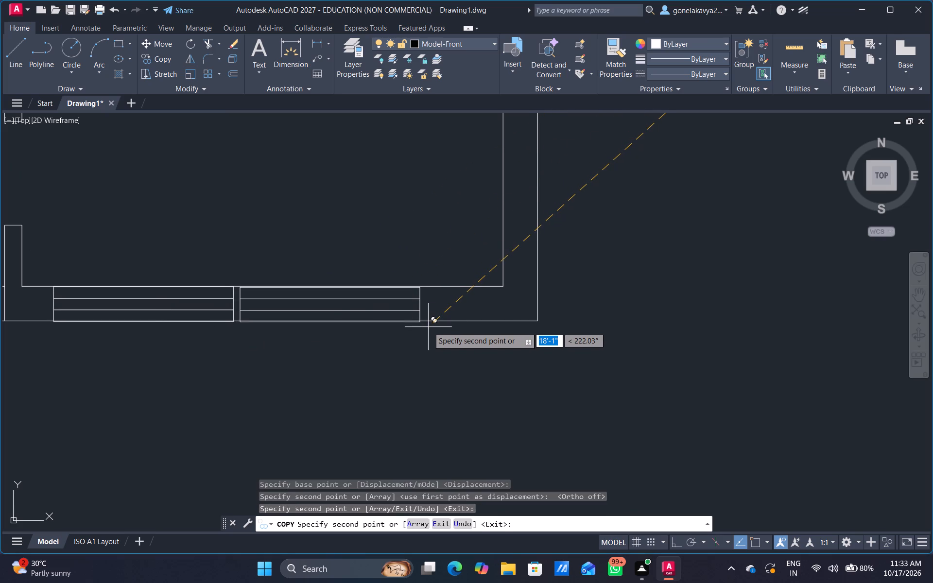
scroll(555, 326, down, 3)
middle_drag(677, 275, 598, 323)
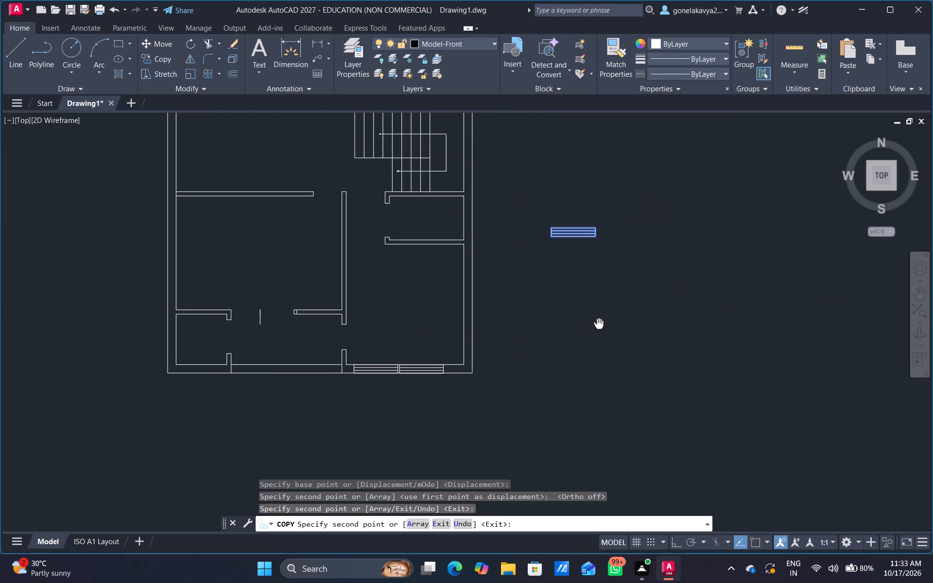
middle_drag(598, 323, 570, 348)
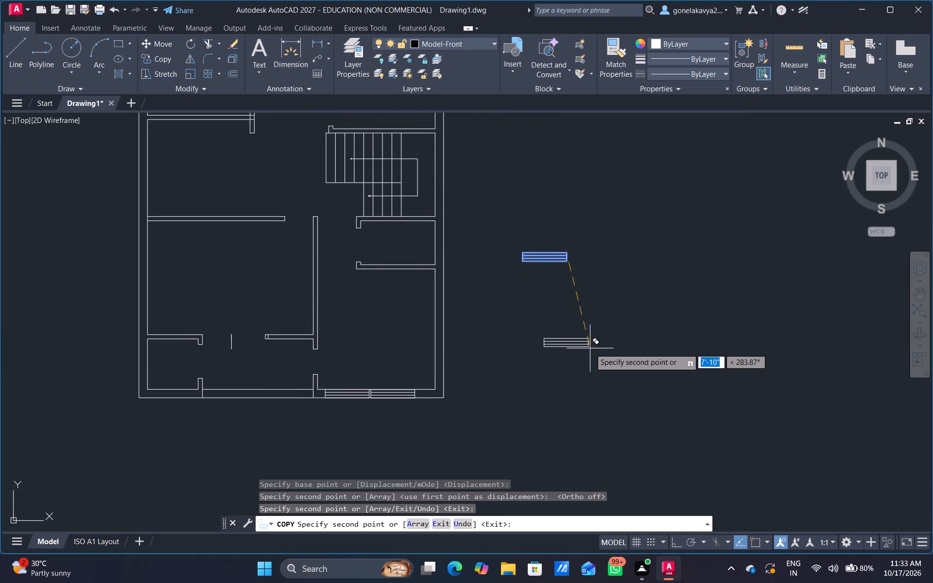
key(Escape)
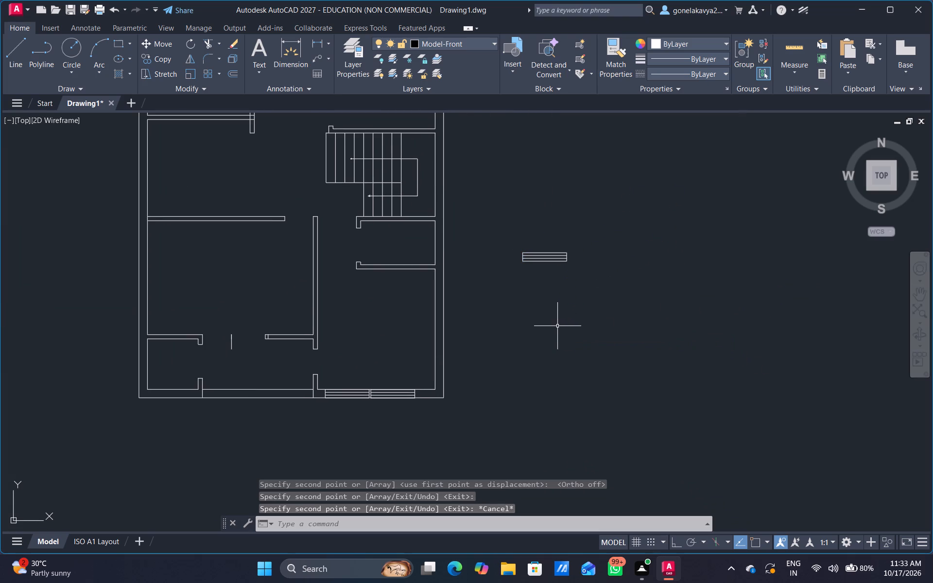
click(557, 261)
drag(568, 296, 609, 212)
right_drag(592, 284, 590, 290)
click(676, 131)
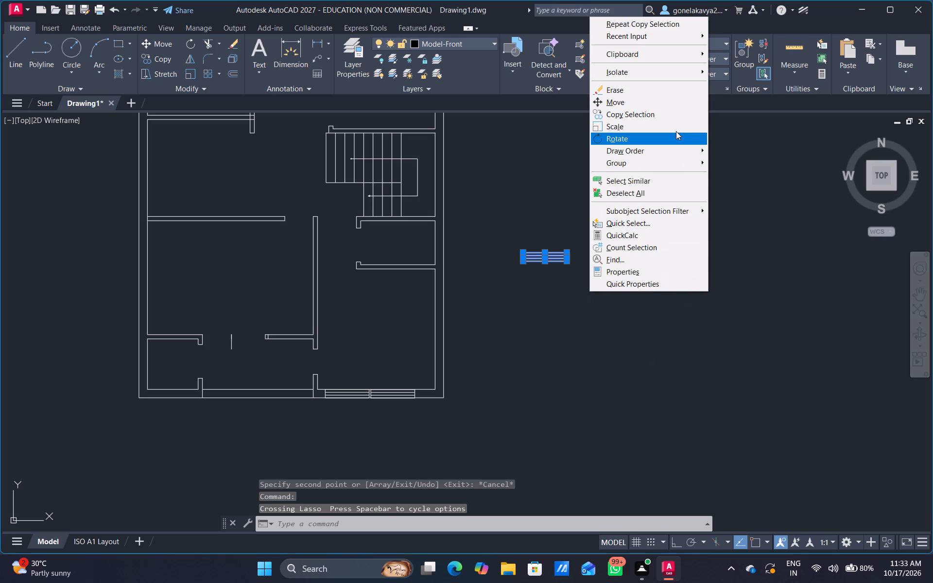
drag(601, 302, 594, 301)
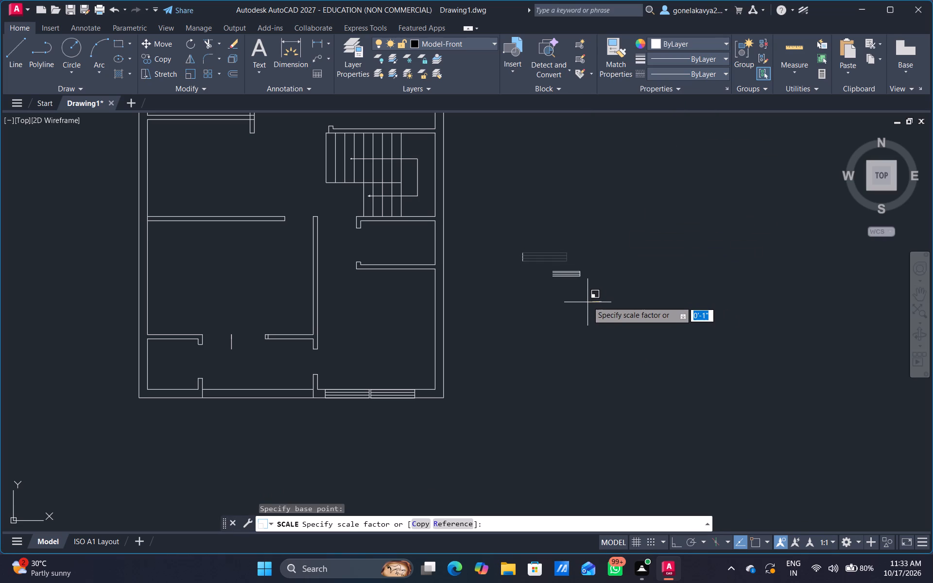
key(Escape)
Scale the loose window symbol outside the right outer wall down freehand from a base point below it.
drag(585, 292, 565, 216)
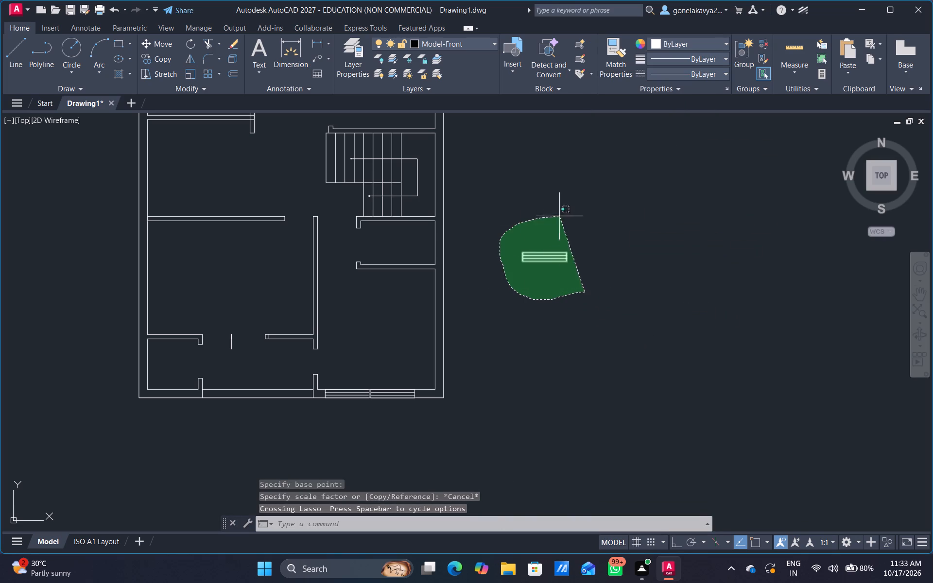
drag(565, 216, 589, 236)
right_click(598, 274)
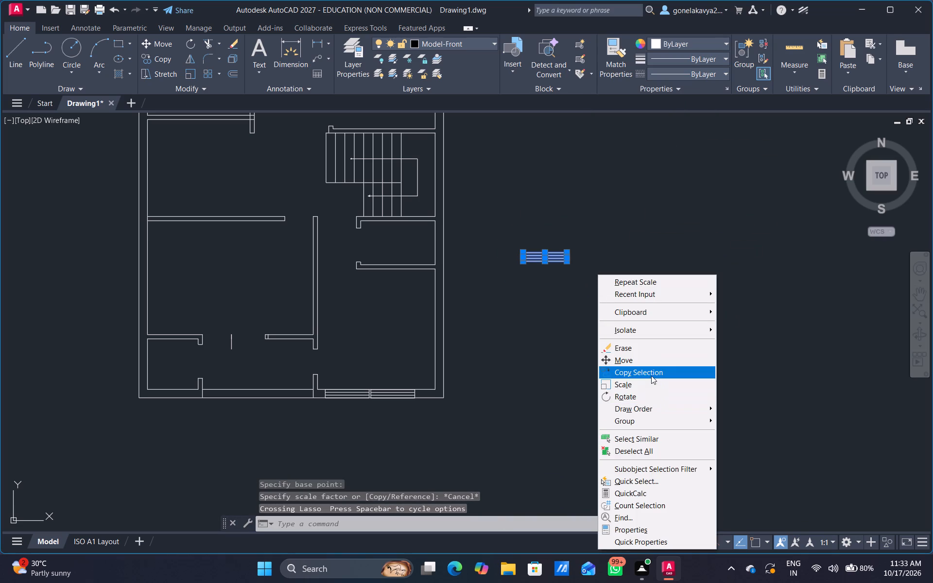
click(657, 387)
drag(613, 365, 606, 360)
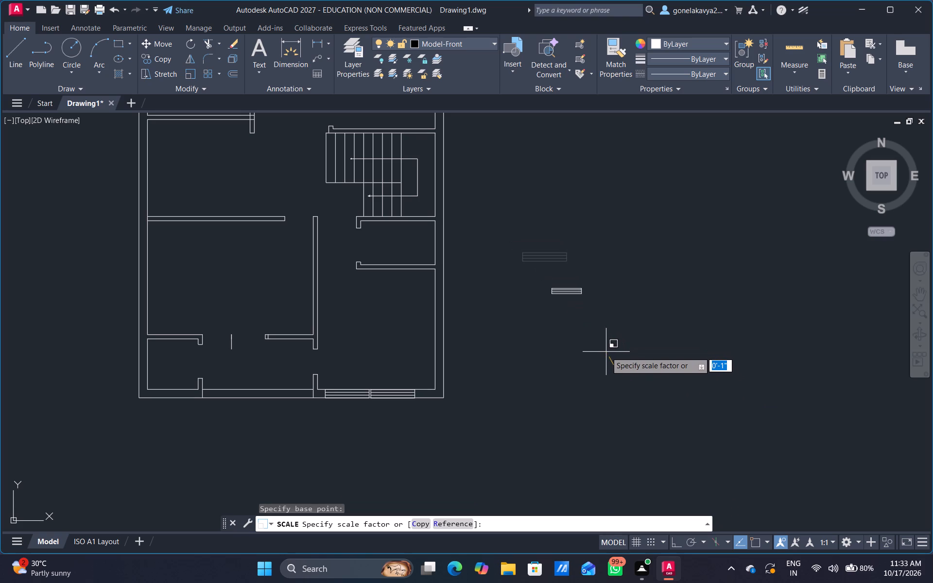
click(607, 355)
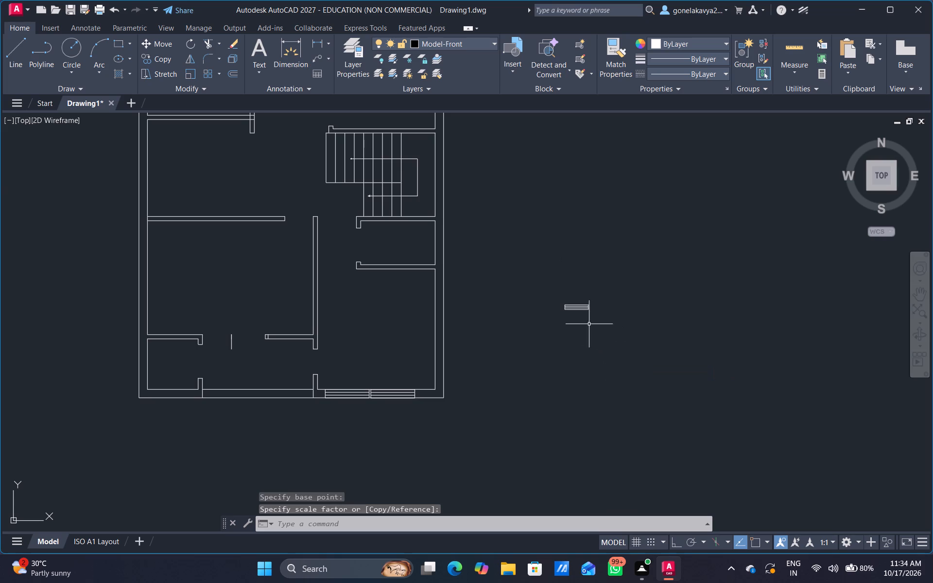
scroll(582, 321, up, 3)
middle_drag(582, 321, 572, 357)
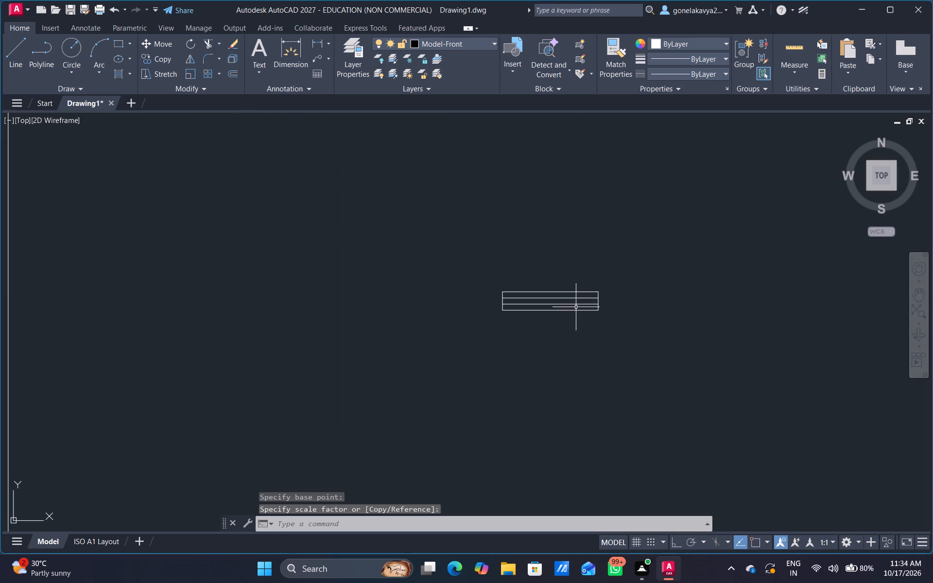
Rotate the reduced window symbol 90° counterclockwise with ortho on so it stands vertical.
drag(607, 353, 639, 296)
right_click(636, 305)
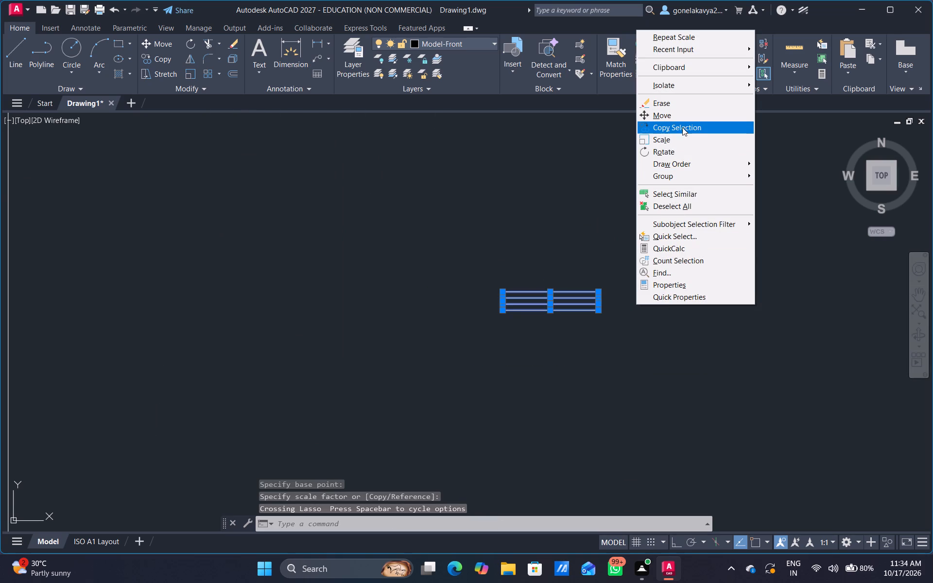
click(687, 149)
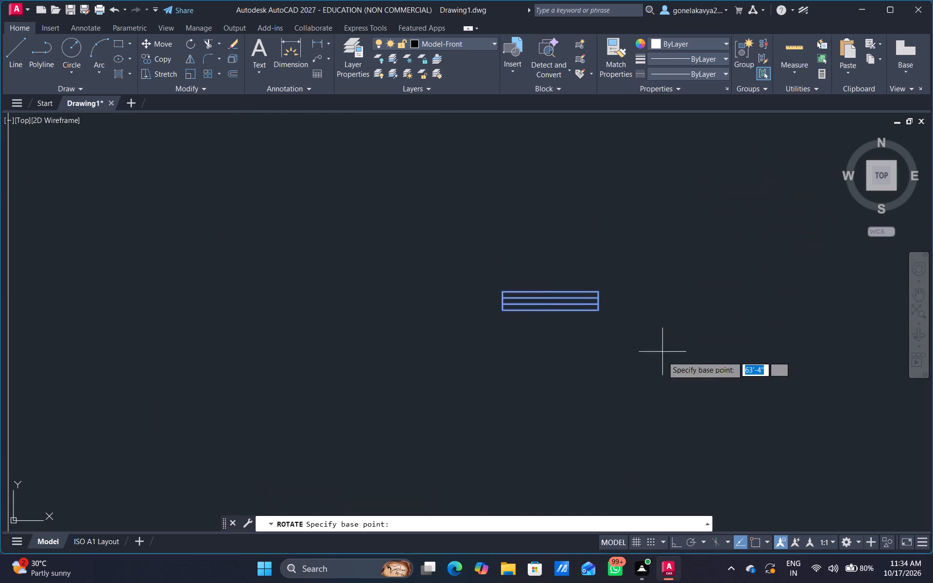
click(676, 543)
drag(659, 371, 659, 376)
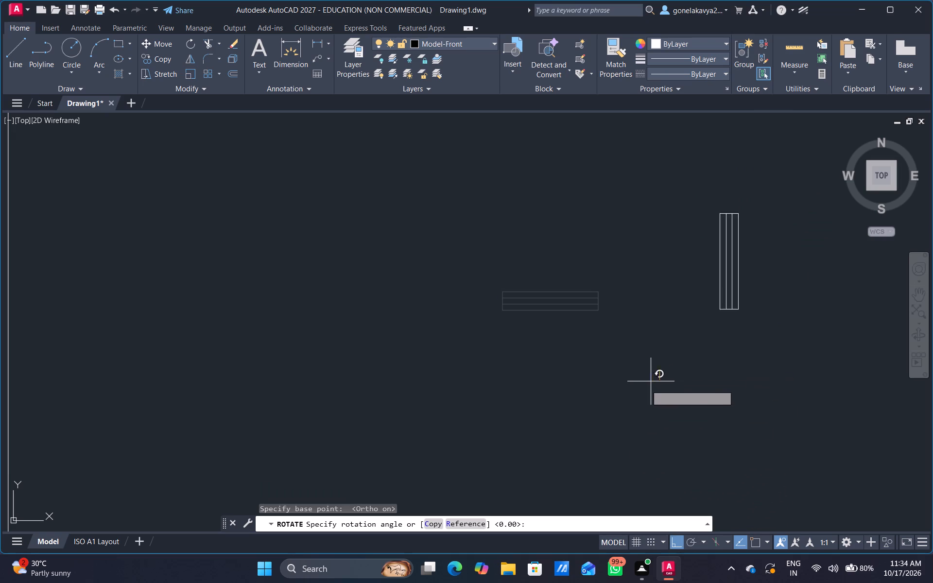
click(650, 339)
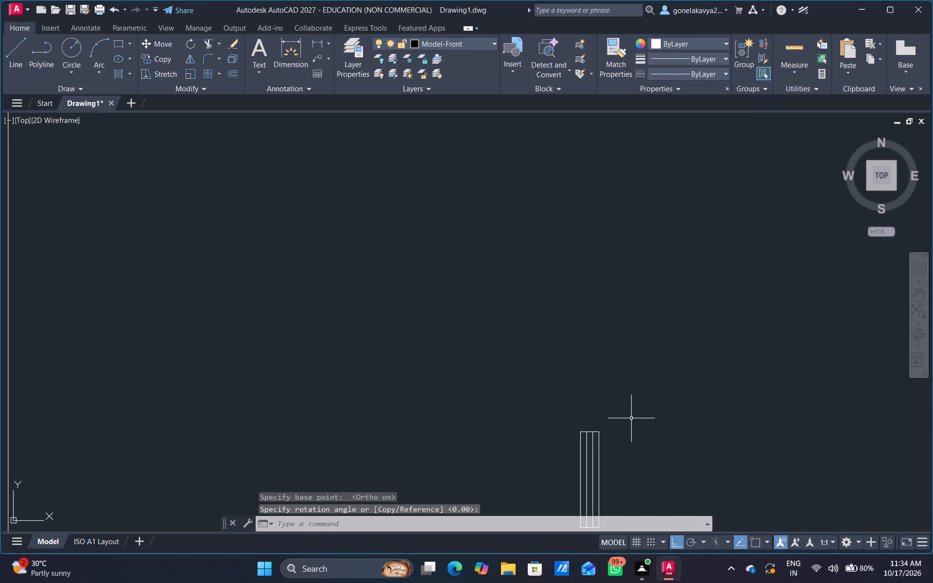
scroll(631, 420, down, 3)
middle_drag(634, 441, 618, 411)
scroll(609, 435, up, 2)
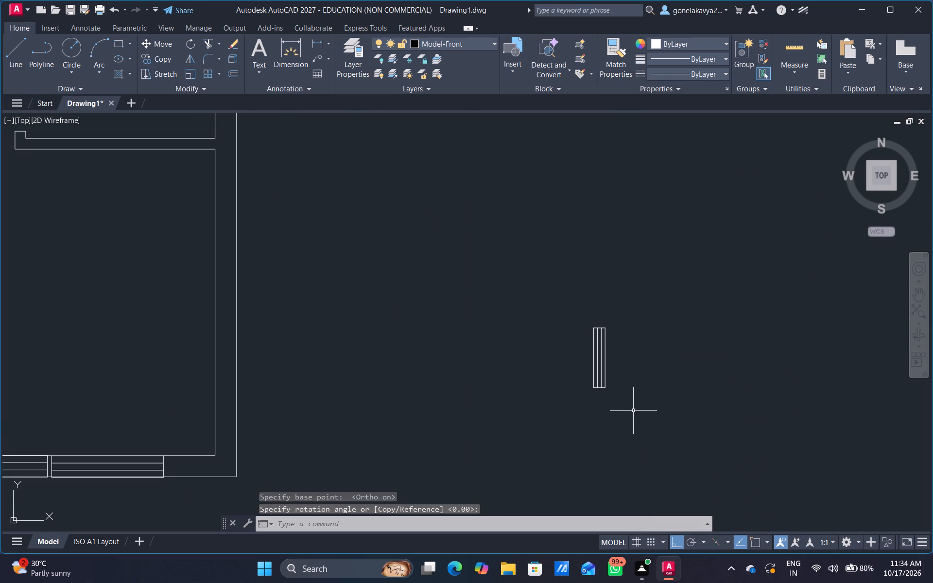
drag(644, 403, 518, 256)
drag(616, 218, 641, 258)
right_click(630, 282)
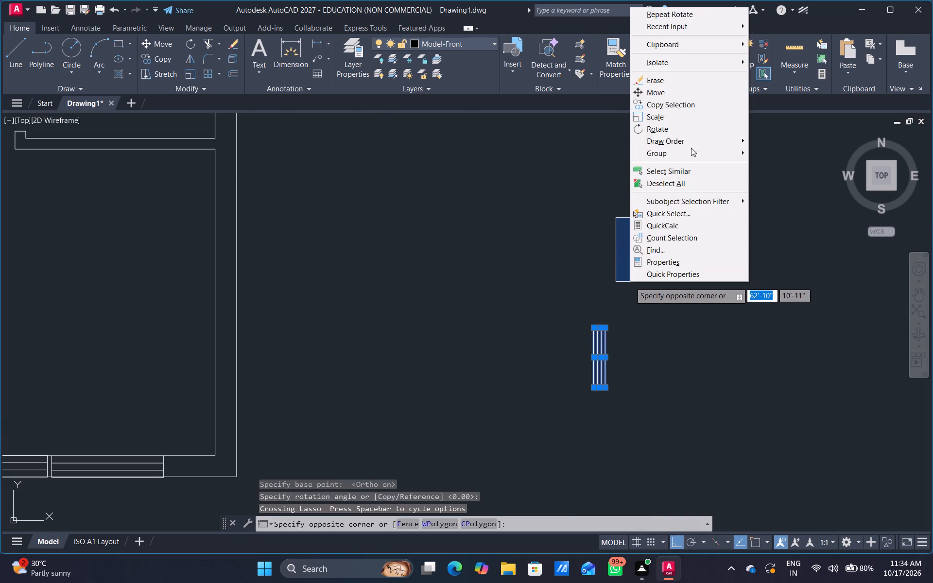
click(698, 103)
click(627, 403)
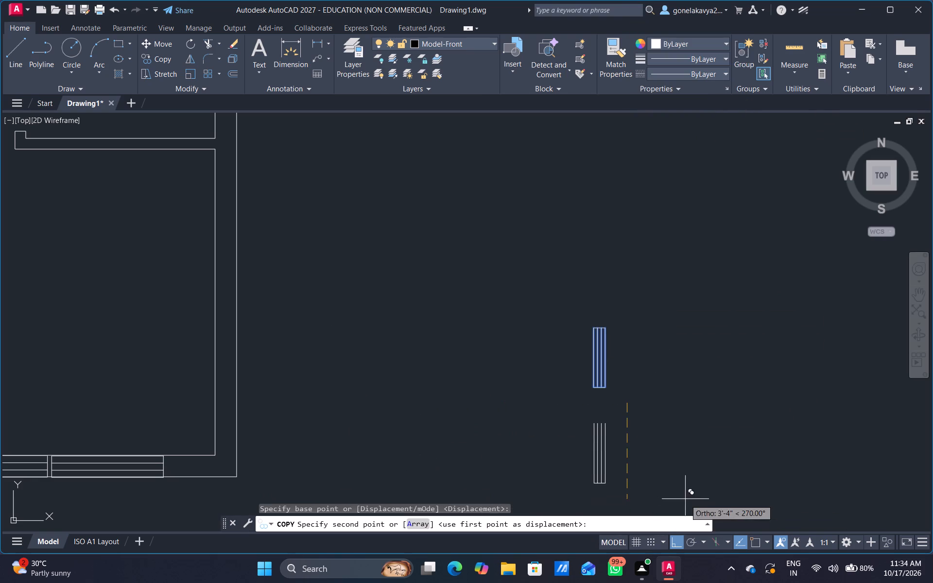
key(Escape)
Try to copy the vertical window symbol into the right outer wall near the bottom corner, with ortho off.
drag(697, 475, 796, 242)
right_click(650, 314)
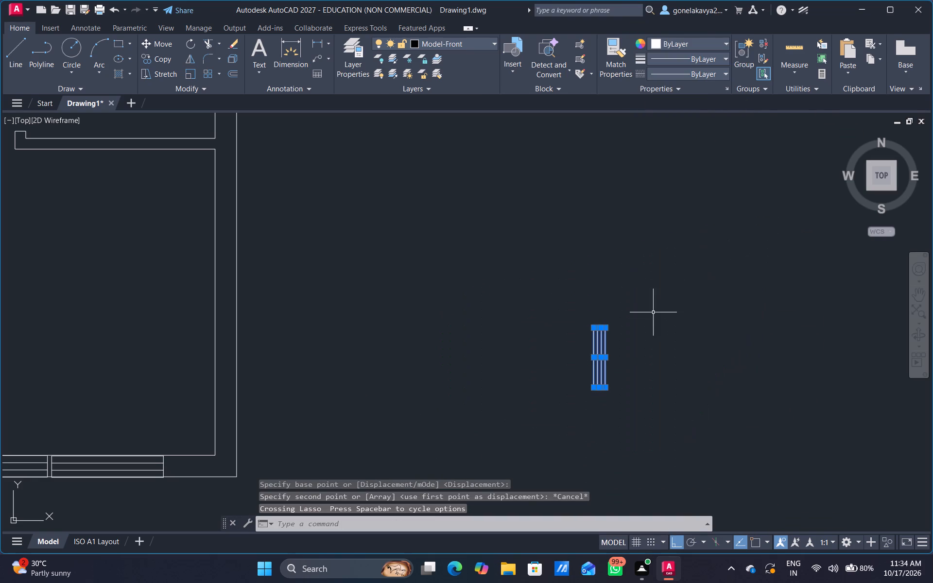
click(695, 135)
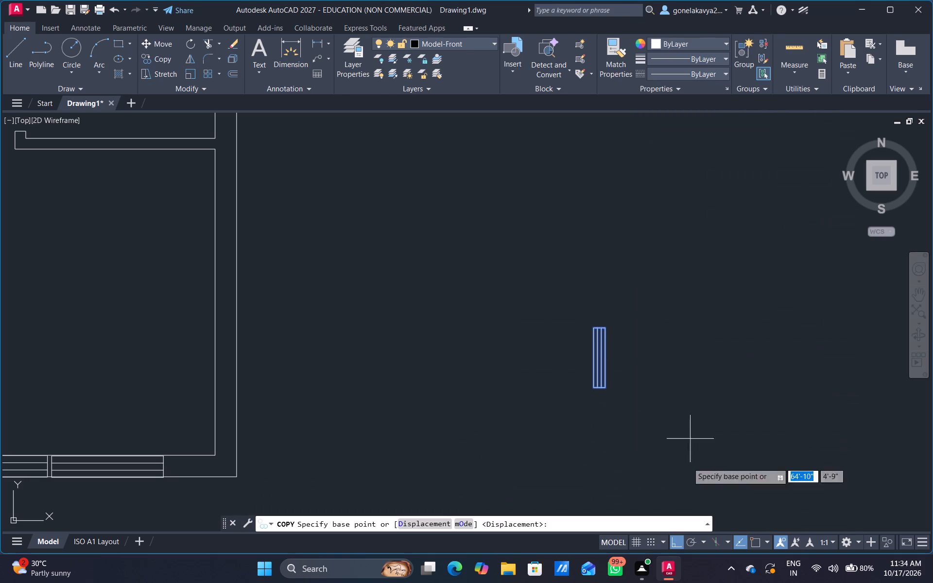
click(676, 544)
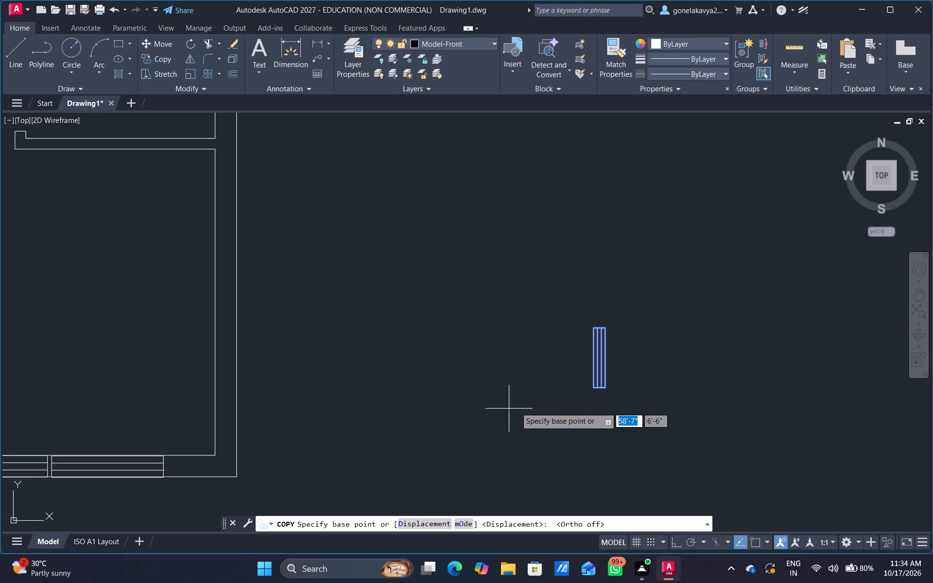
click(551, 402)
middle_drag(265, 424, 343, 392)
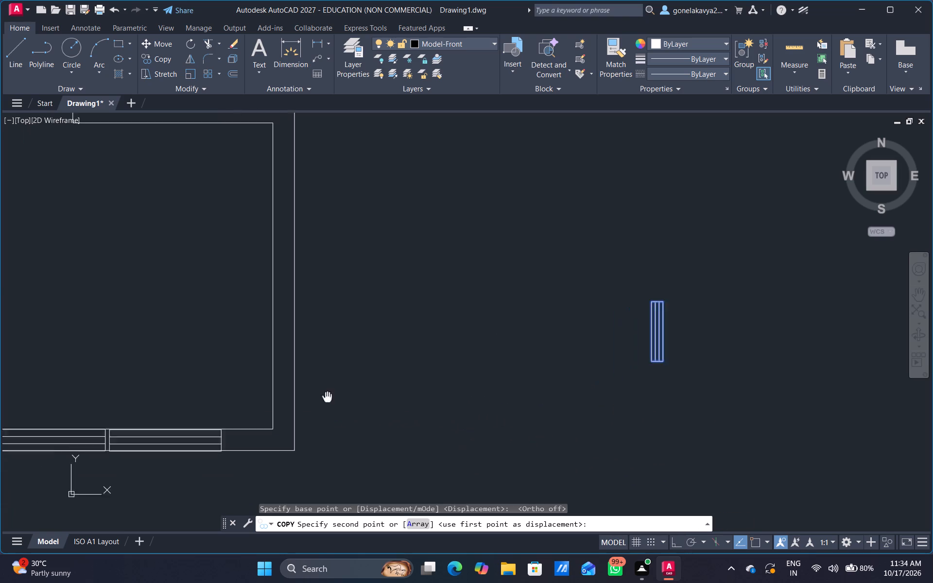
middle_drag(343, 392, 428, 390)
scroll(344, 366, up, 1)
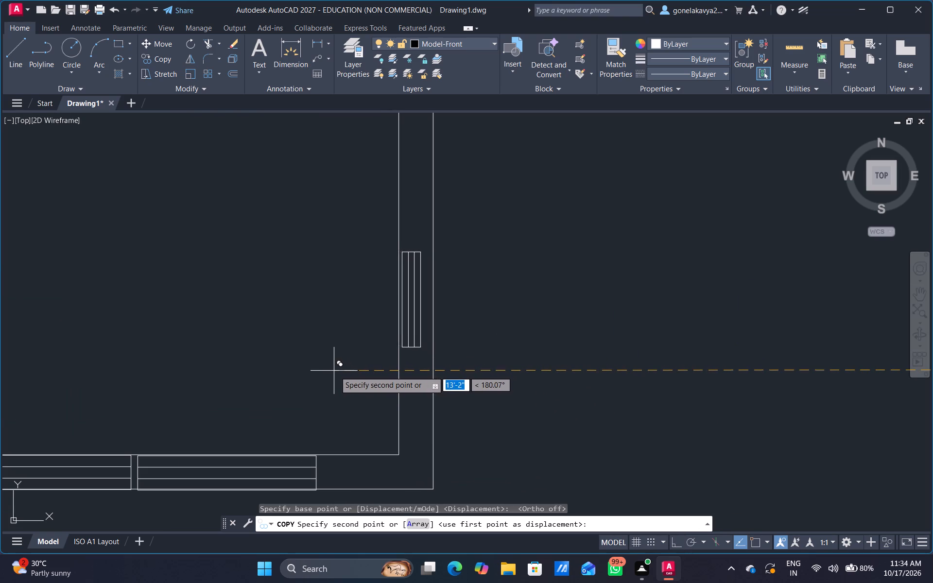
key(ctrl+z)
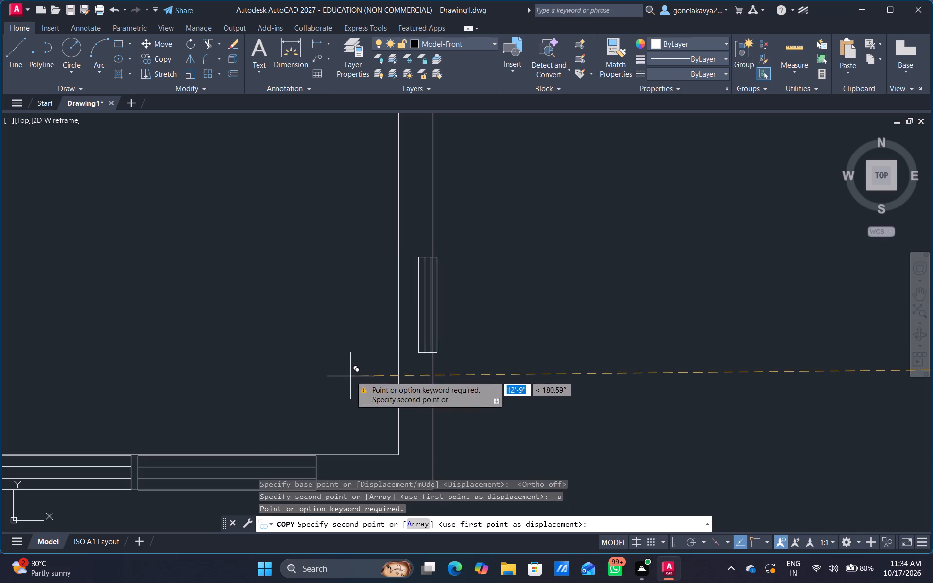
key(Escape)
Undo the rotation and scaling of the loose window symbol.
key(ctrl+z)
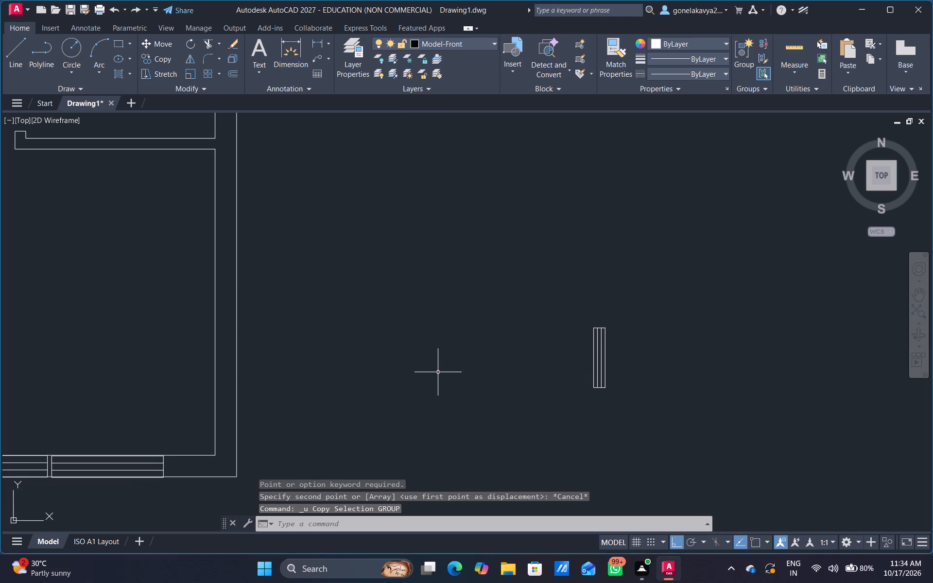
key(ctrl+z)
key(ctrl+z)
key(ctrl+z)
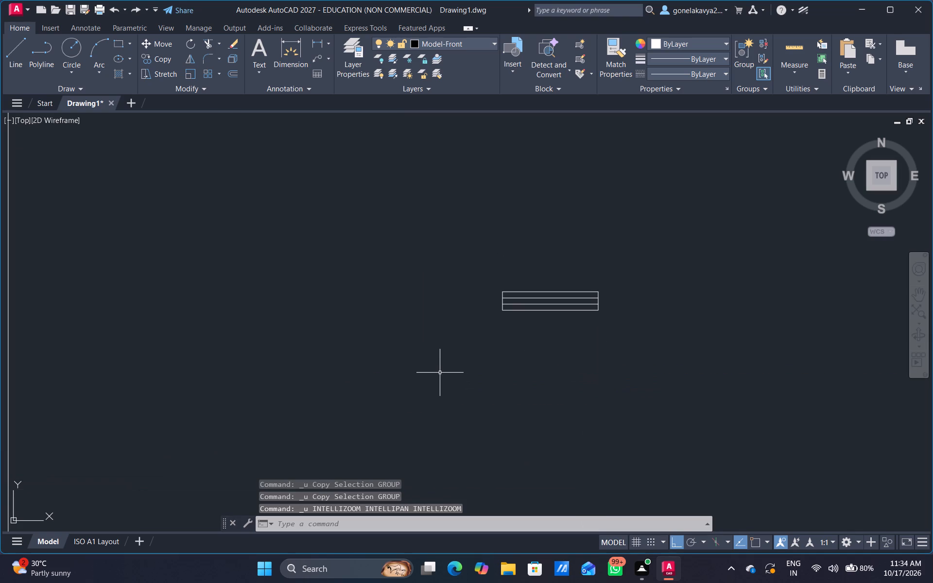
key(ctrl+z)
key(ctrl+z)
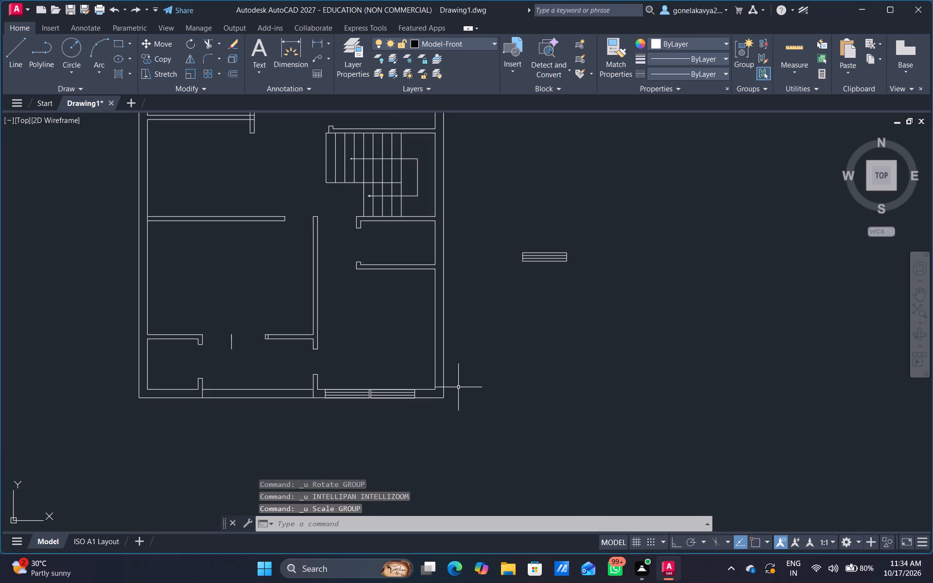
Undo the earlier scaling of the window symbol and its copies in the bottom outer wall.
key(ctrl+z)
key(ctrl+z)
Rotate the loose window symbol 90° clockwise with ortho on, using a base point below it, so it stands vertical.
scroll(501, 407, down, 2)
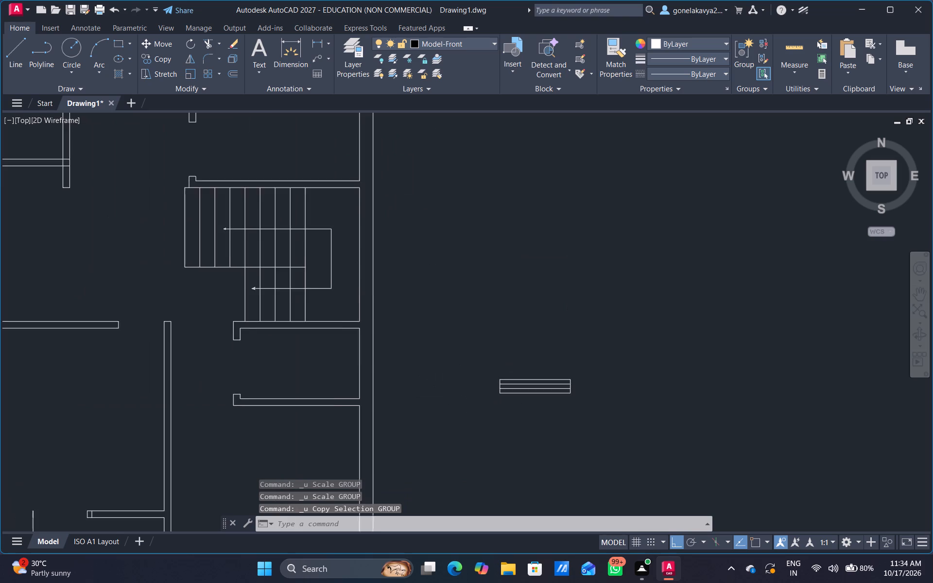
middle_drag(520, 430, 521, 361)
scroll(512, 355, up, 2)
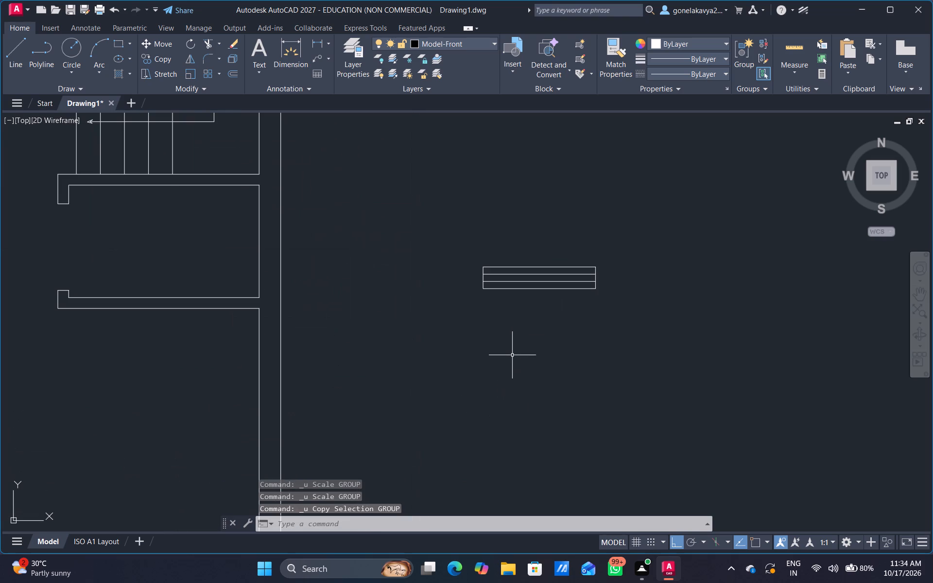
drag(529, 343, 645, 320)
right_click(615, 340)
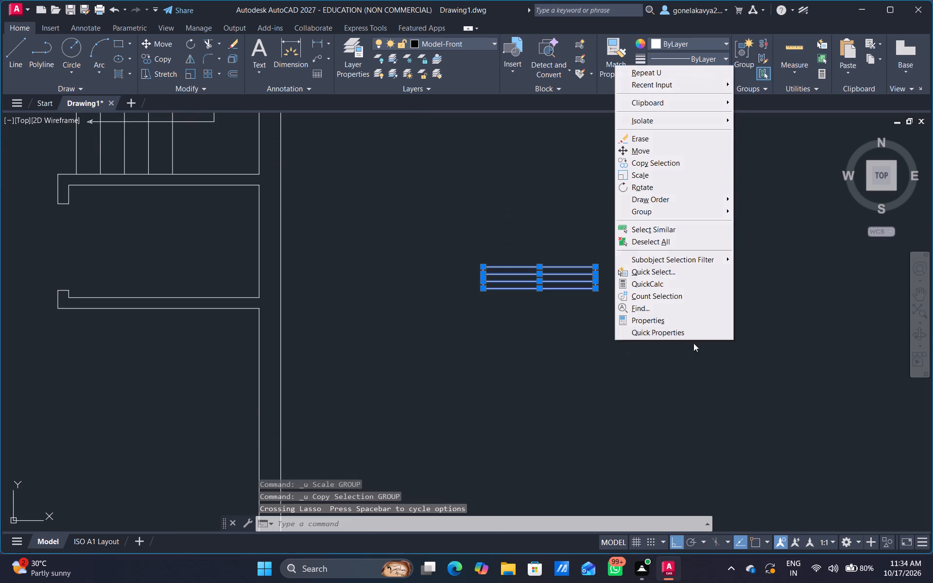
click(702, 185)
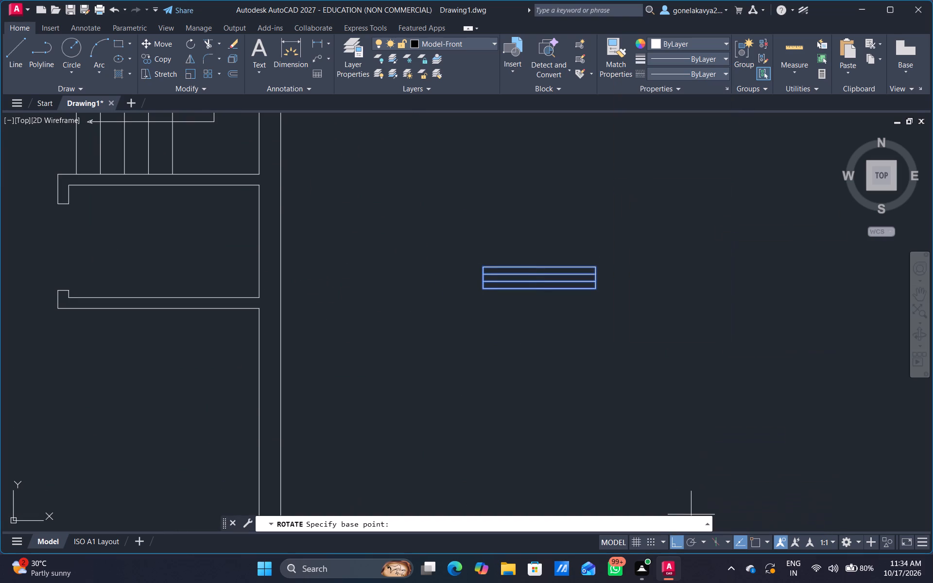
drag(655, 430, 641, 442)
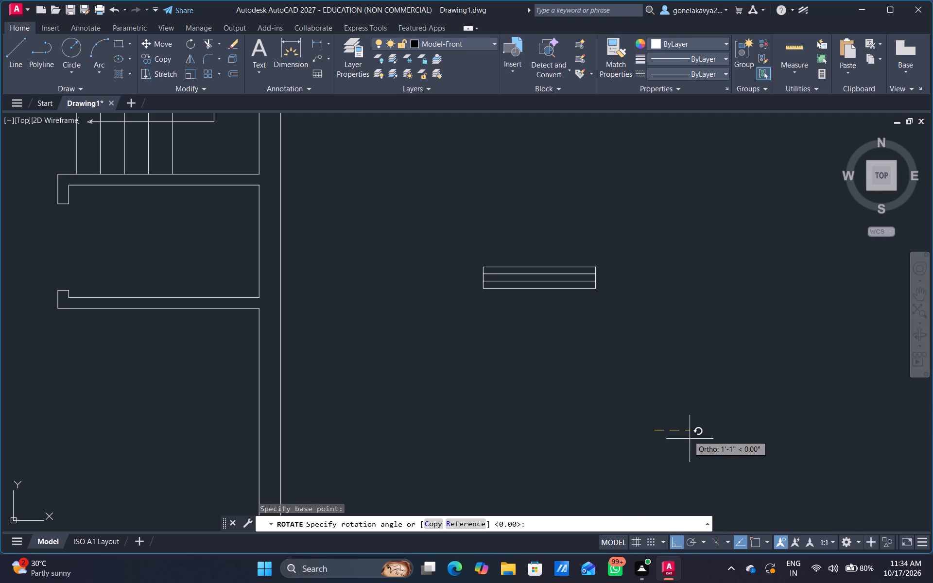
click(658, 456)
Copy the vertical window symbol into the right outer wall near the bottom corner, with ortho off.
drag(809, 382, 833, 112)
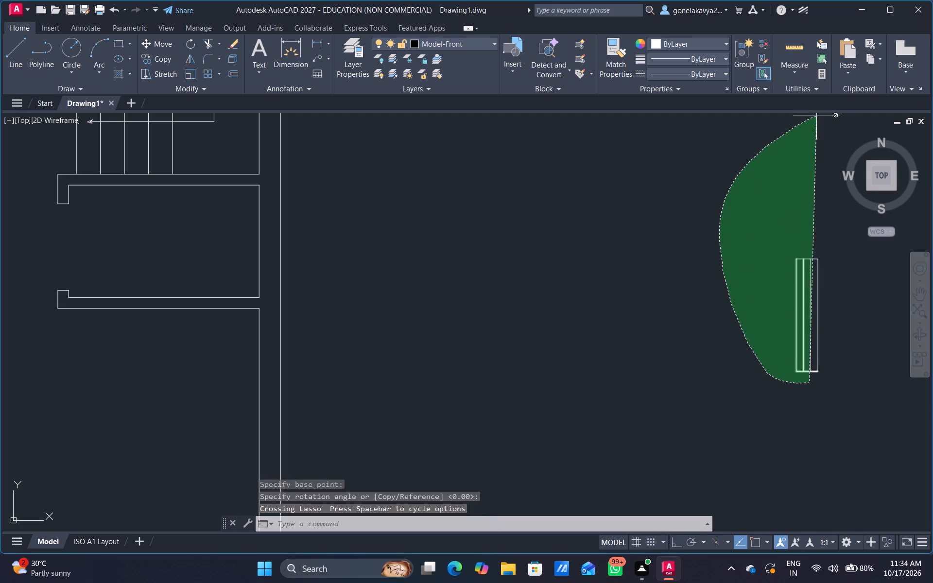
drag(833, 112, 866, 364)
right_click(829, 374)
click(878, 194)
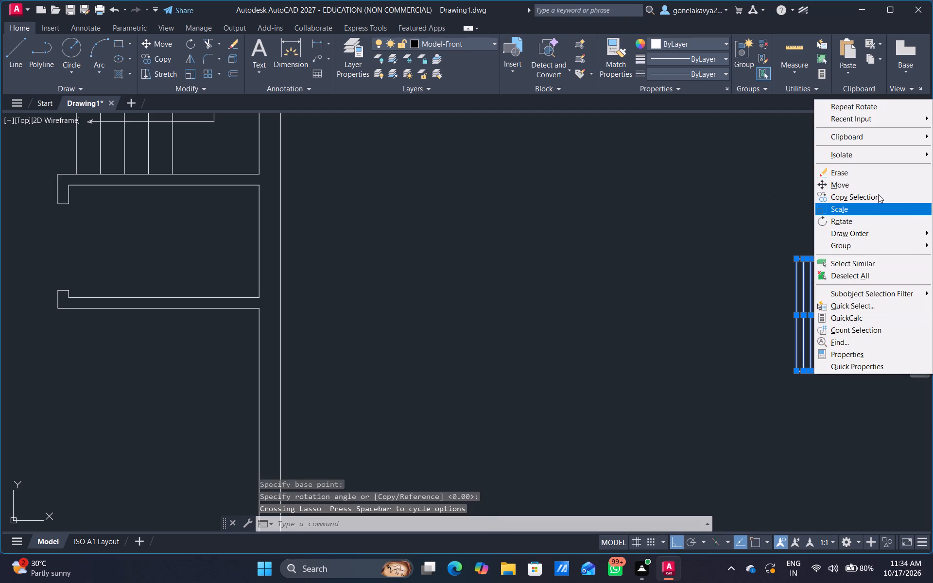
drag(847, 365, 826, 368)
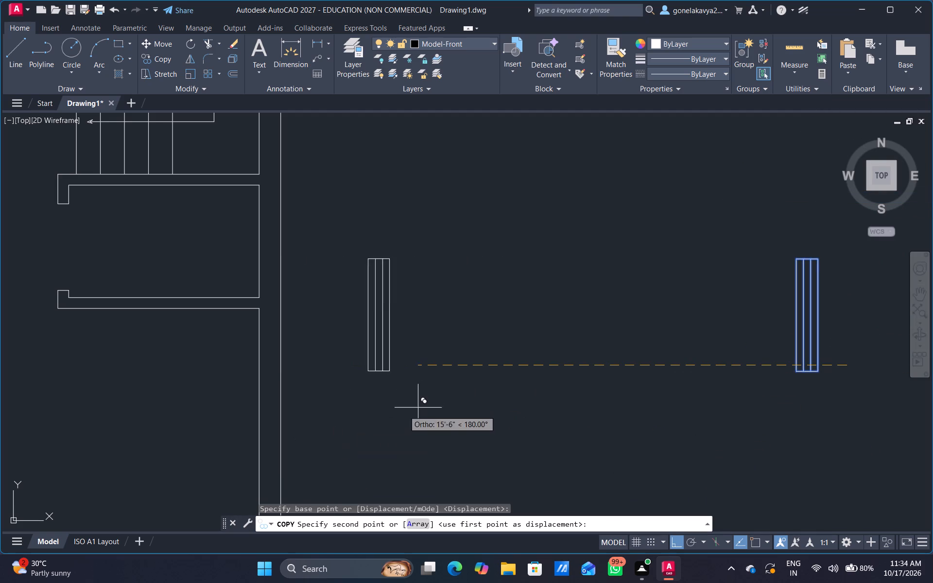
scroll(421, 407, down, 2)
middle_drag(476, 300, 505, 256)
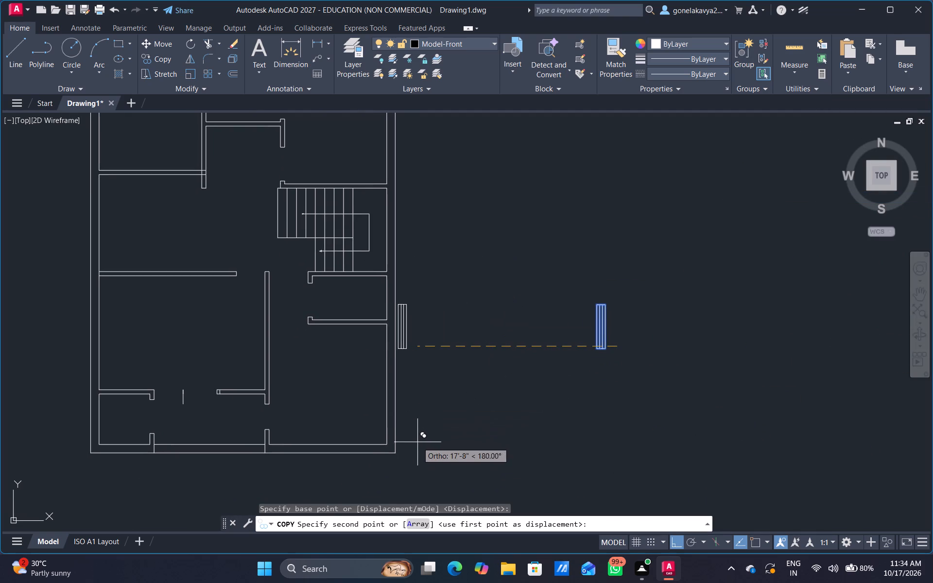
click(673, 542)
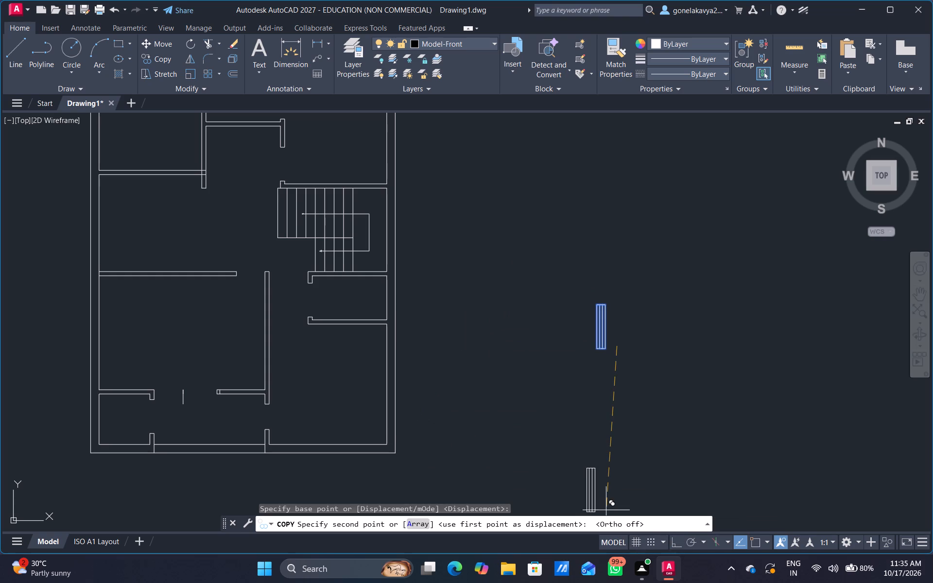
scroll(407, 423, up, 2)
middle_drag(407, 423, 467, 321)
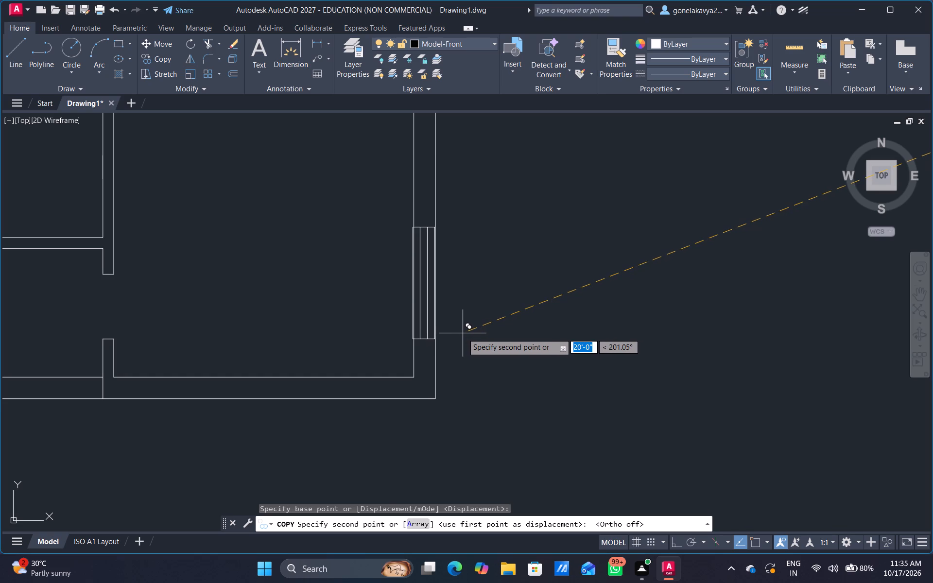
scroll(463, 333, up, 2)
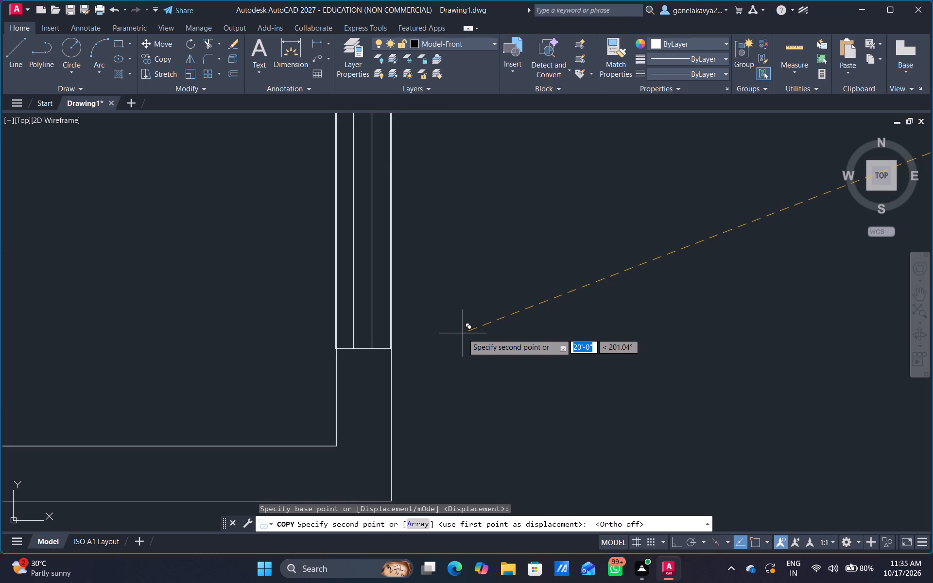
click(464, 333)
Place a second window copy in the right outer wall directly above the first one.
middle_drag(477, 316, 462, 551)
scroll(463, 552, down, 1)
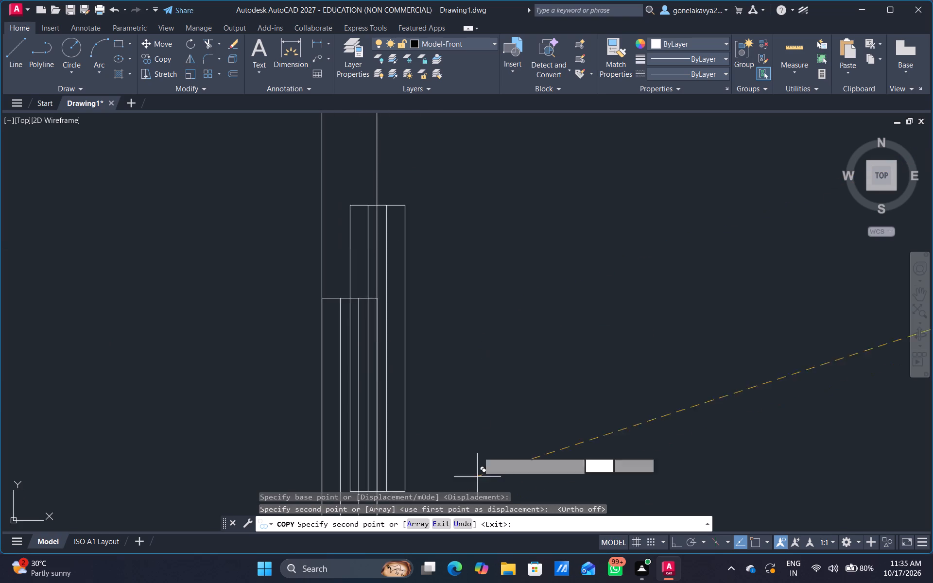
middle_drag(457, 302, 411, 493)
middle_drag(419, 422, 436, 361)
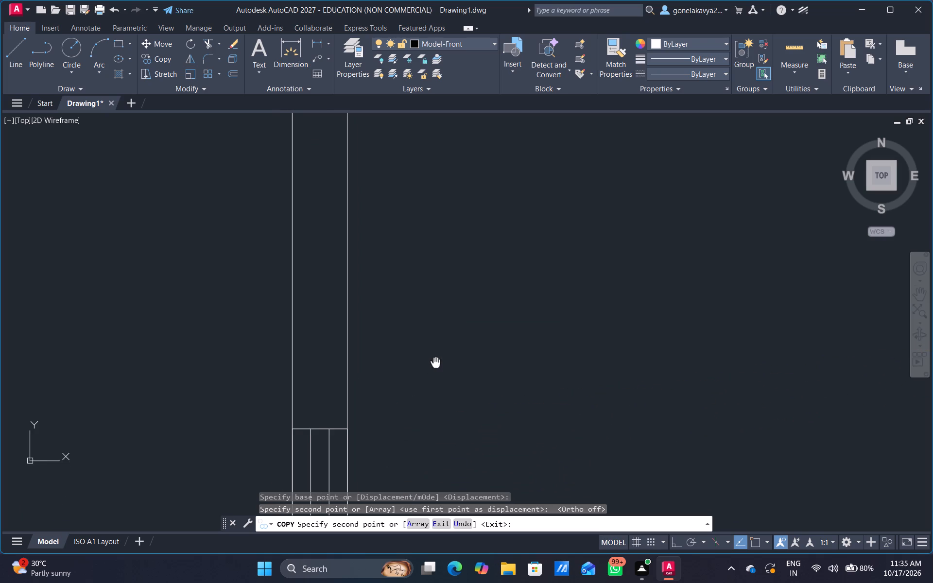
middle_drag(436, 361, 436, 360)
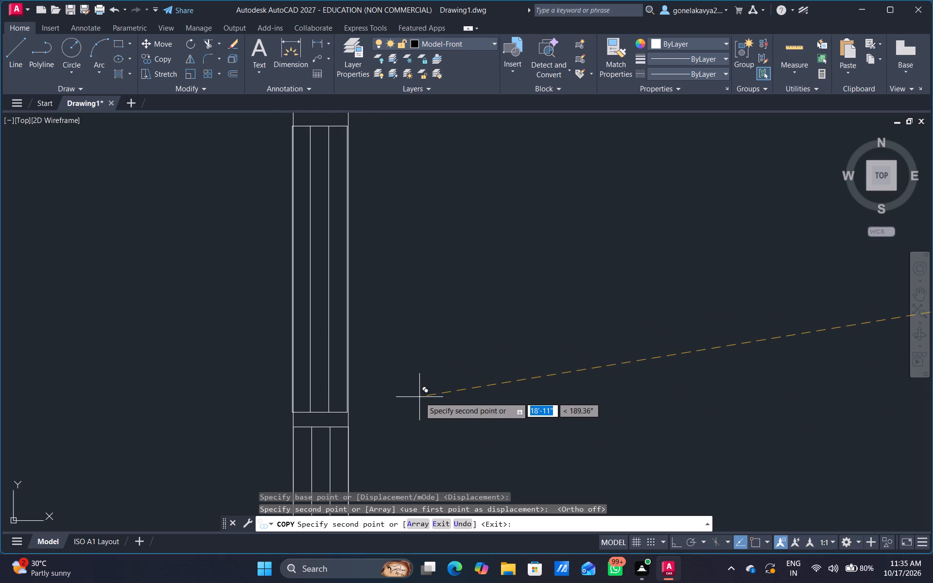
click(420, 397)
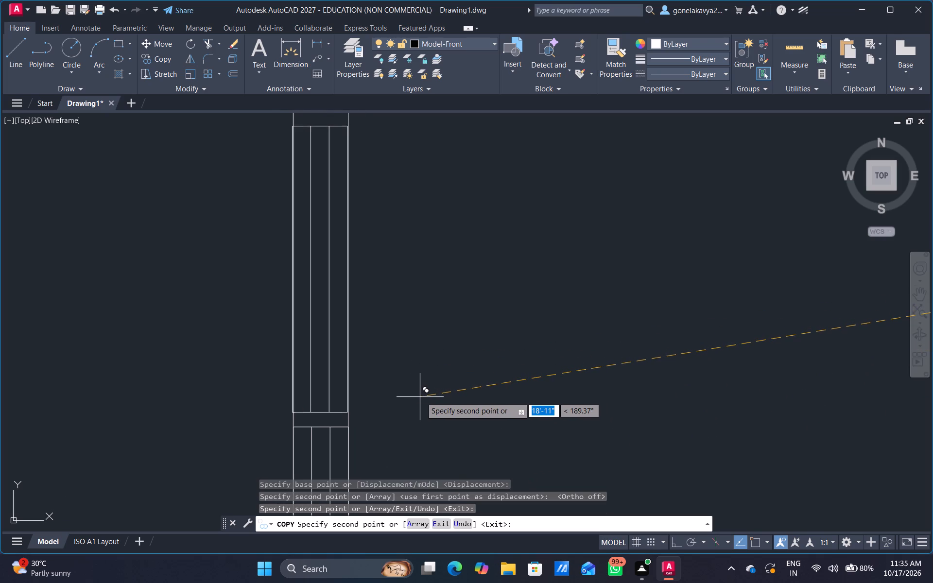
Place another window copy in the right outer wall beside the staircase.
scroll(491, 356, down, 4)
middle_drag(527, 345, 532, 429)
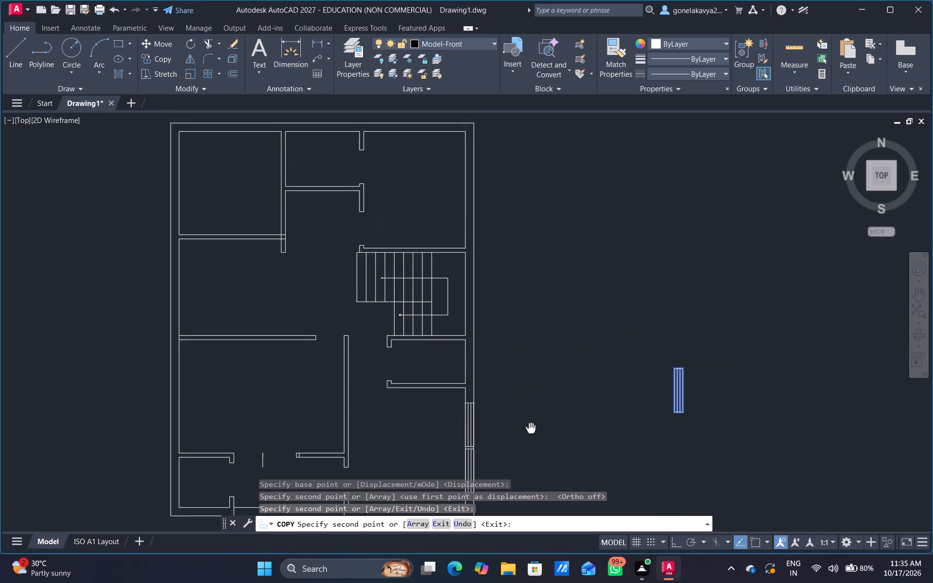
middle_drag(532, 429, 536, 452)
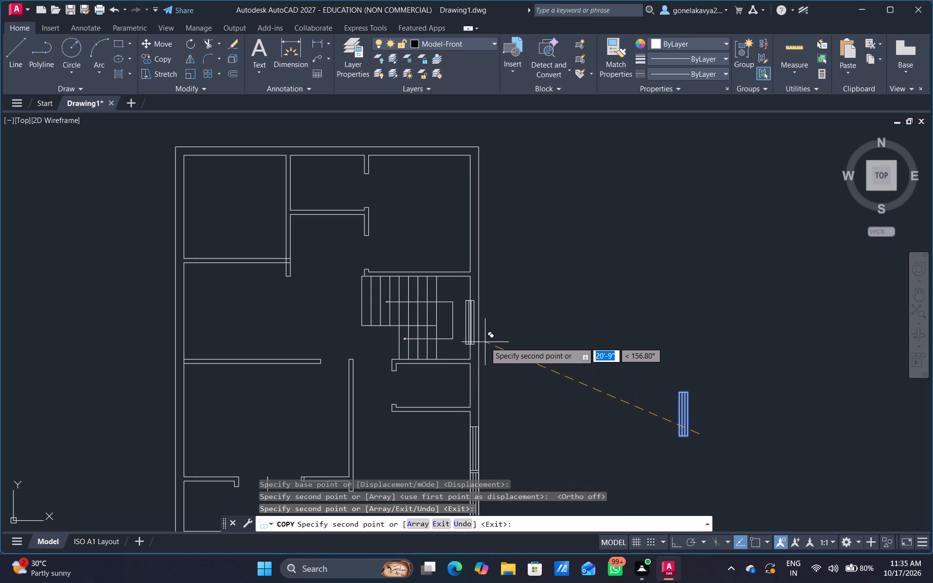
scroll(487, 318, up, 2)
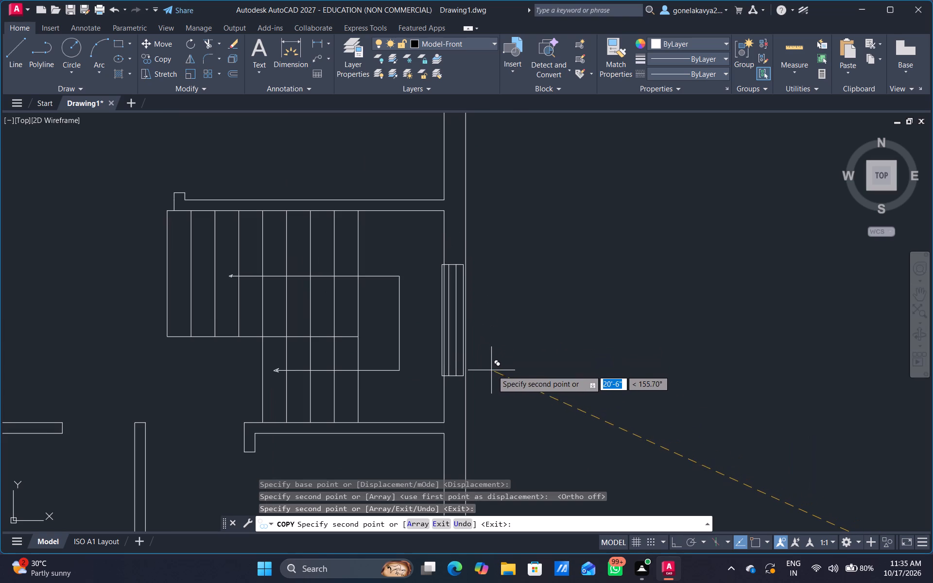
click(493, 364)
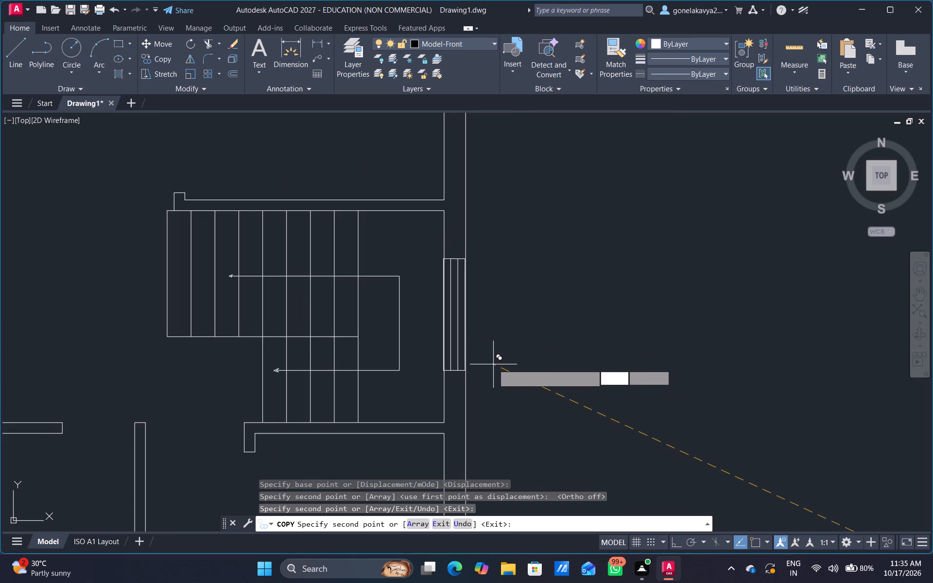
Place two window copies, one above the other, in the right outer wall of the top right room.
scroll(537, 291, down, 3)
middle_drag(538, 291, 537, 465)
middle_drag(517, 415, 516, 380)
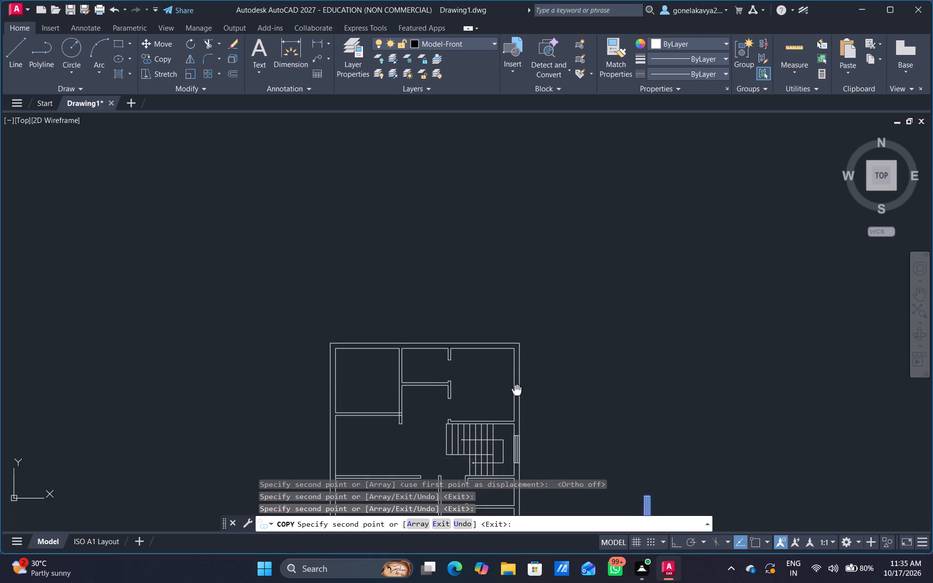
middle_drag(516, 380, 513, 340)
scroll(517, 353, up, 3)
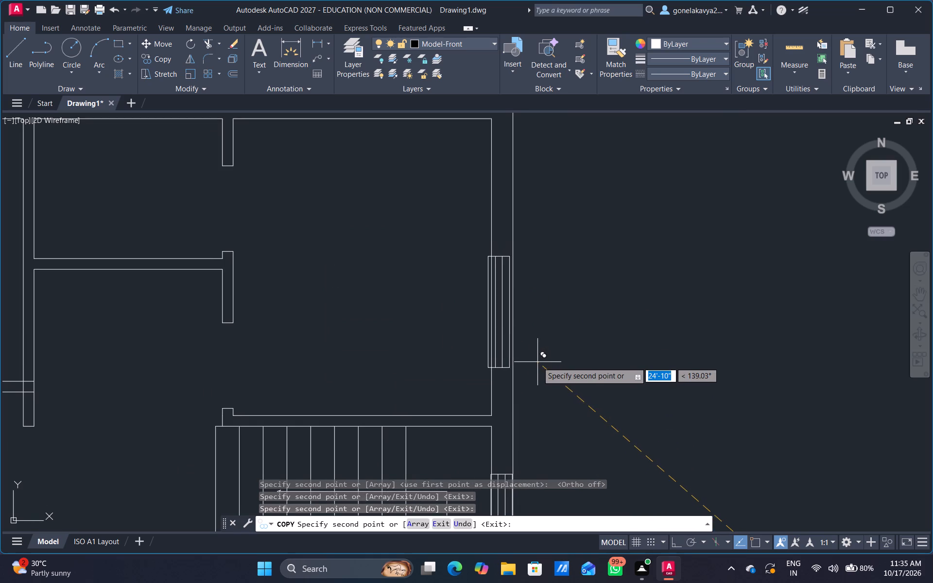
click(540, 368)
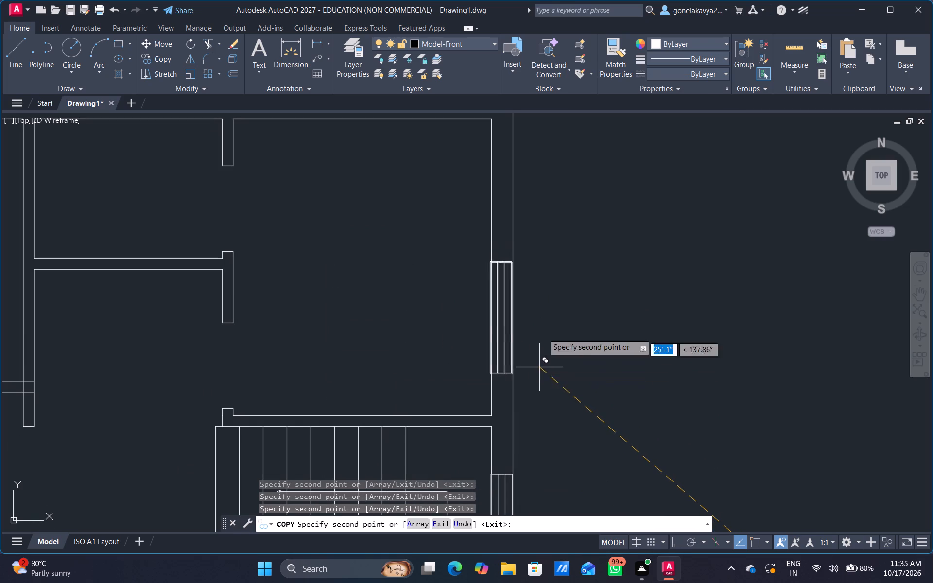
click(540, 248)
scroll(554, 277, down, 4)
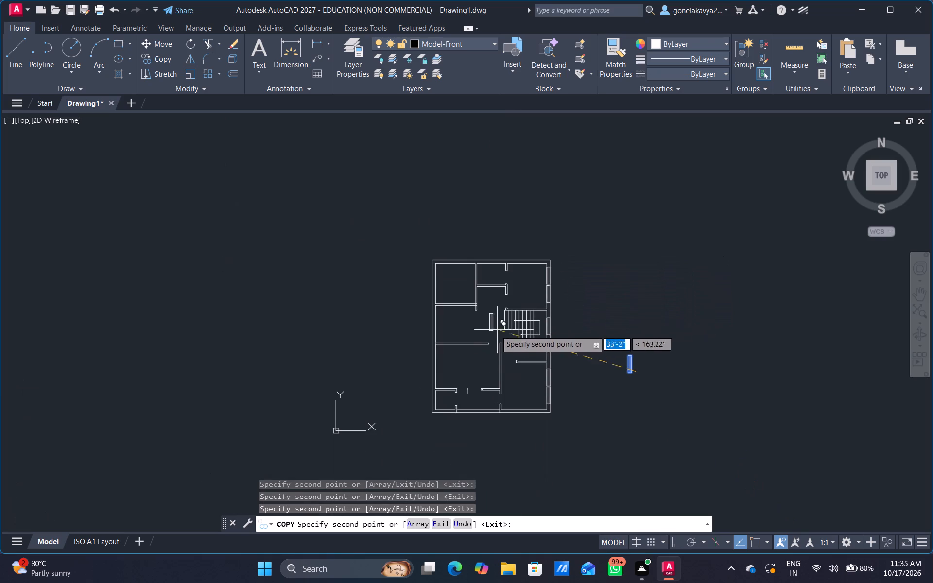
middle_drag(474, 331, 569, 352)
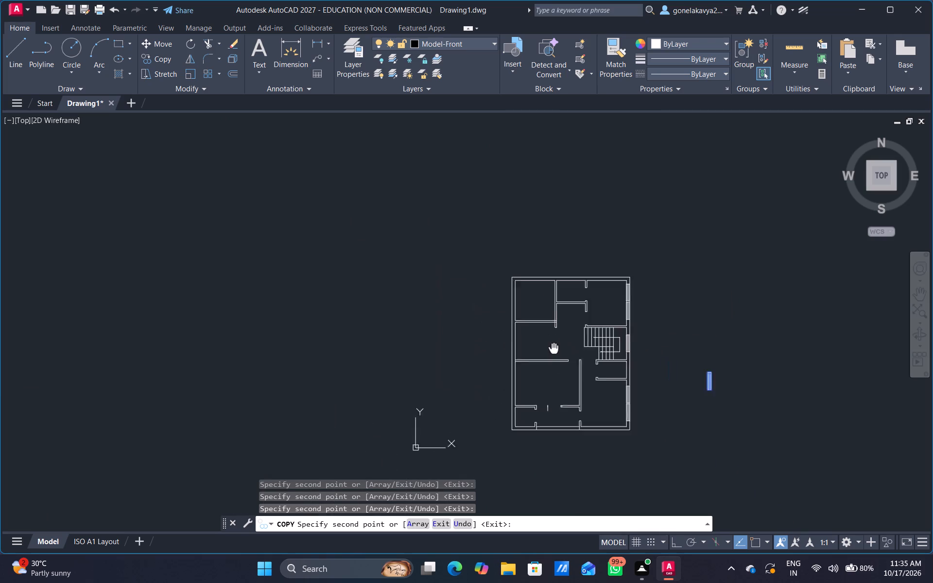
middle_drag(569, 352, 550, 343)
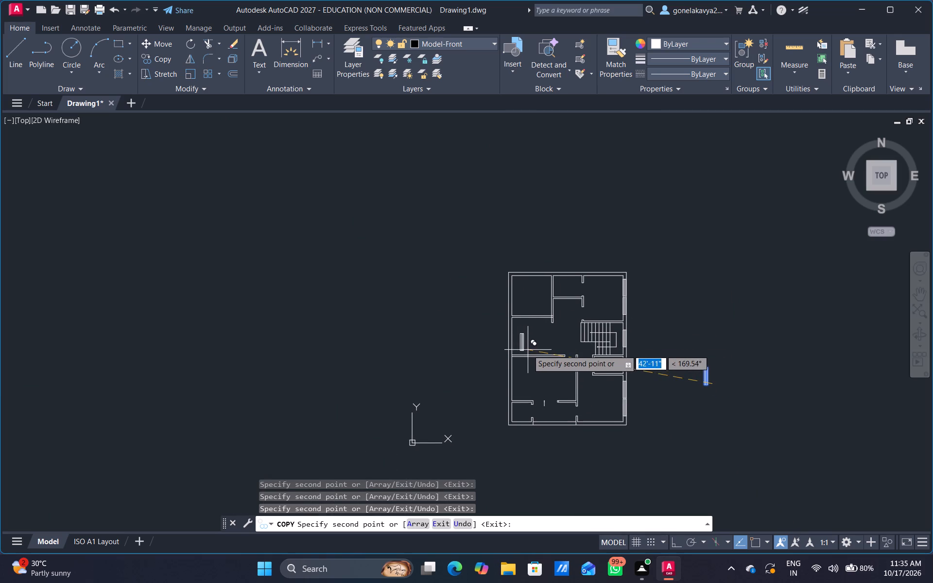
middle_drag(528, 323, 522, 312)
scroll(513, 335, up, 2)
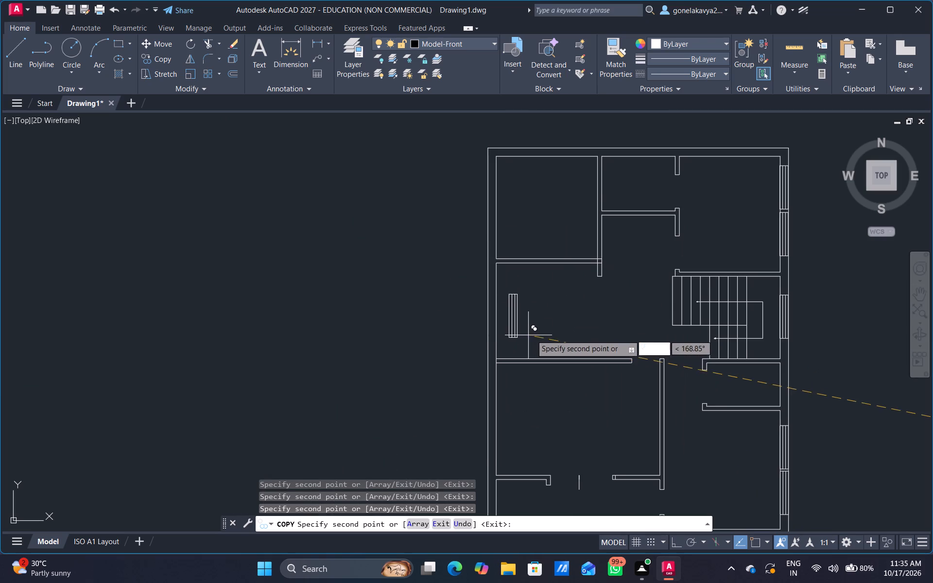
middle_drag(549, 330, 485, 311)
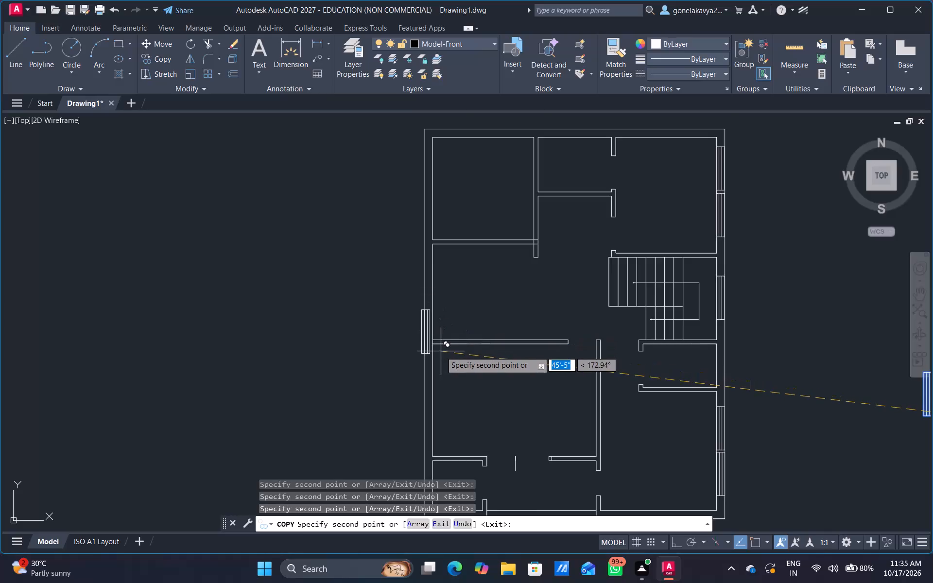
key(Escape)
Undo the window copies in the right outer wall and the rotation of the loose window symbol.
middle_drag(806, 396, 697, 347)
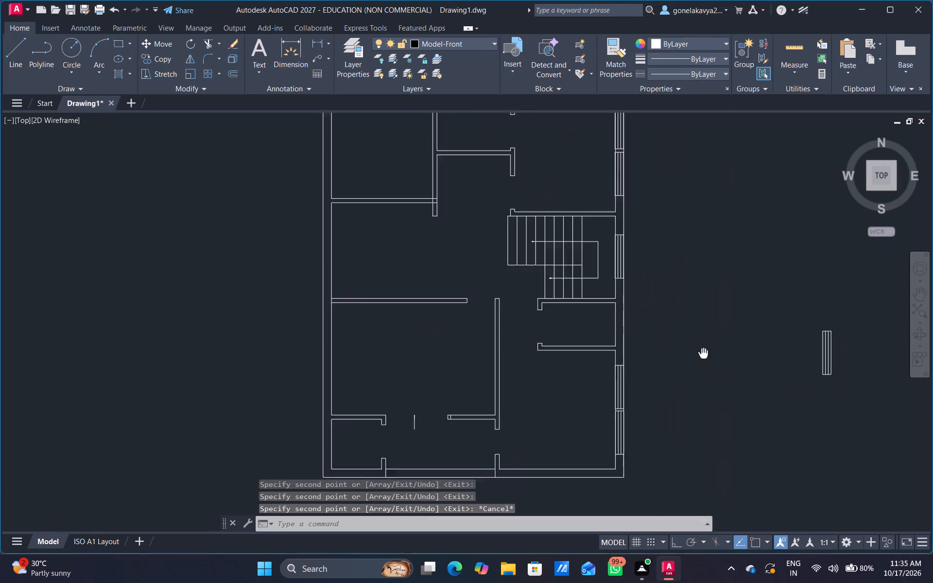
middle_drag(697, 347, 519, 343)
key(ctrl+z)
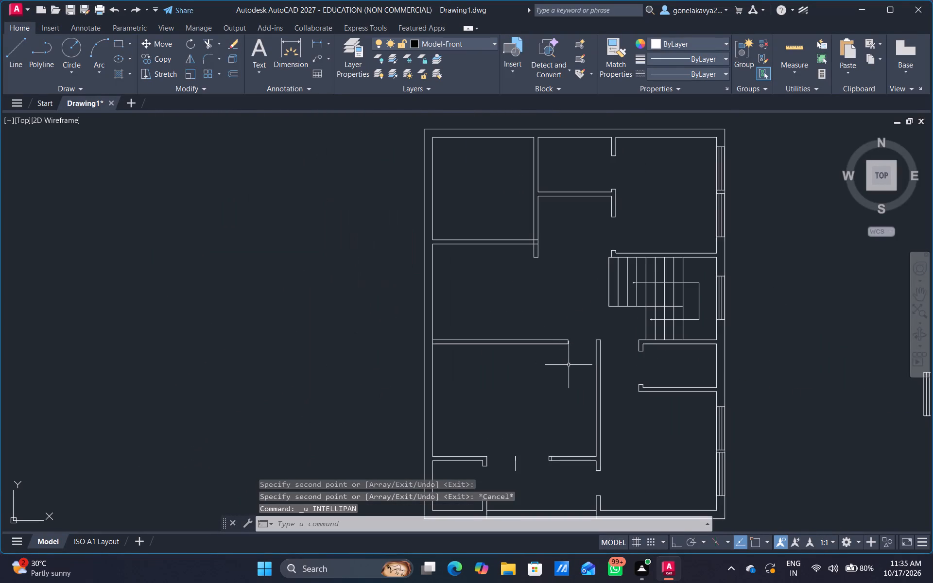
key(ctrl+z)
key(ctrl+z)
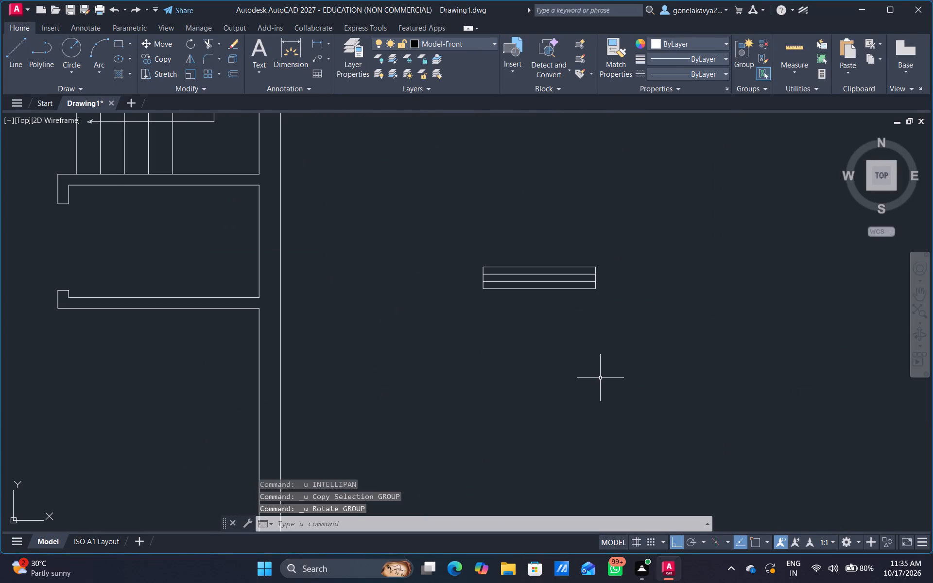
Undo the construction of the loose window symbol outside the right outer wall, back to before its first line.
key(ctrl+z)
key(ctrl+z)
key(ctrl+z)
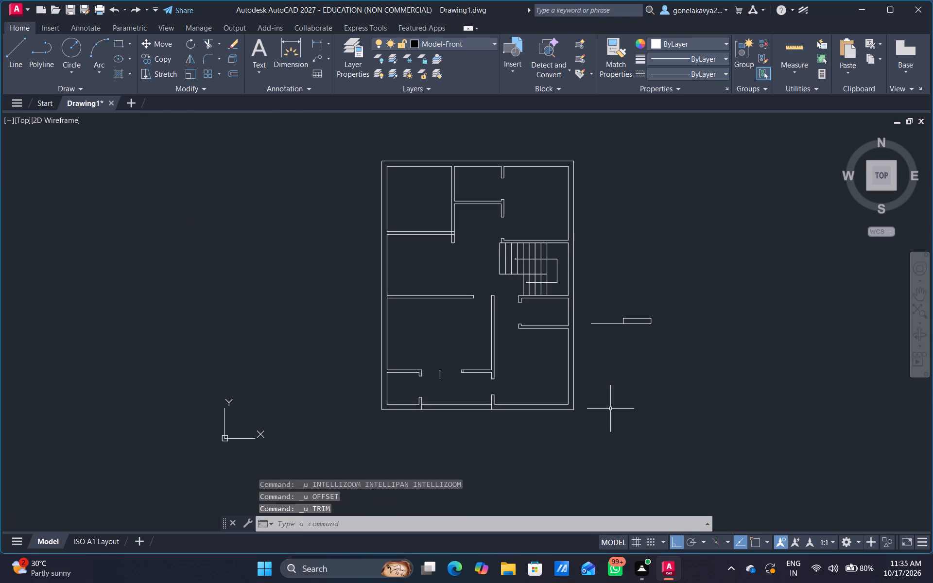
key(ctrl+z)
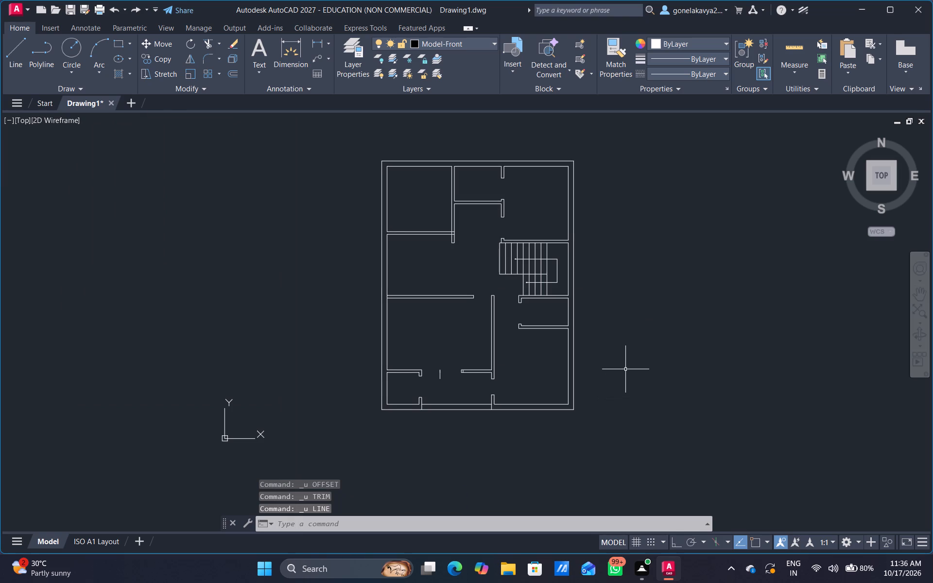
Start a window outline outside the right outer wall with a 9" vertical line, turning on Ortho mode.
key(l)
key(Return)
click(606, 350)
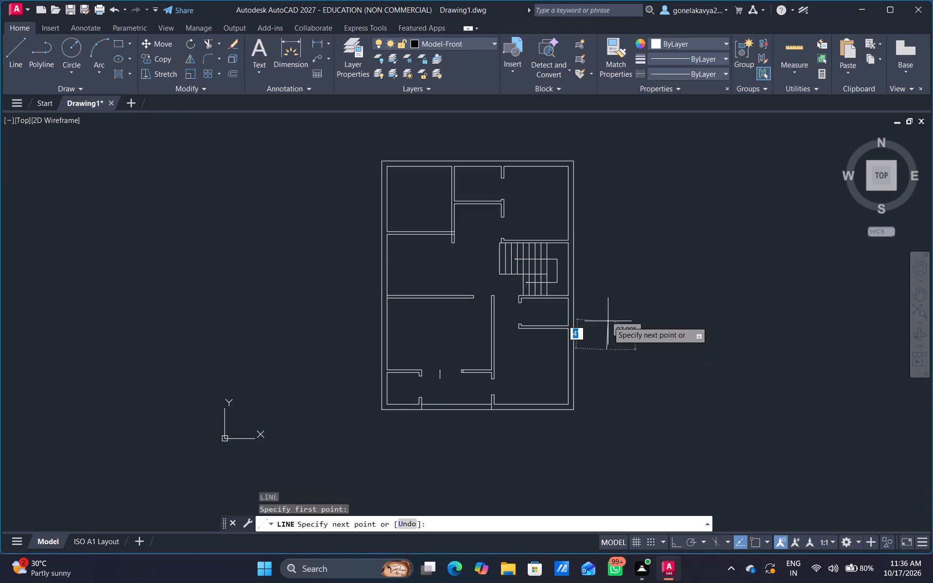
key(9)
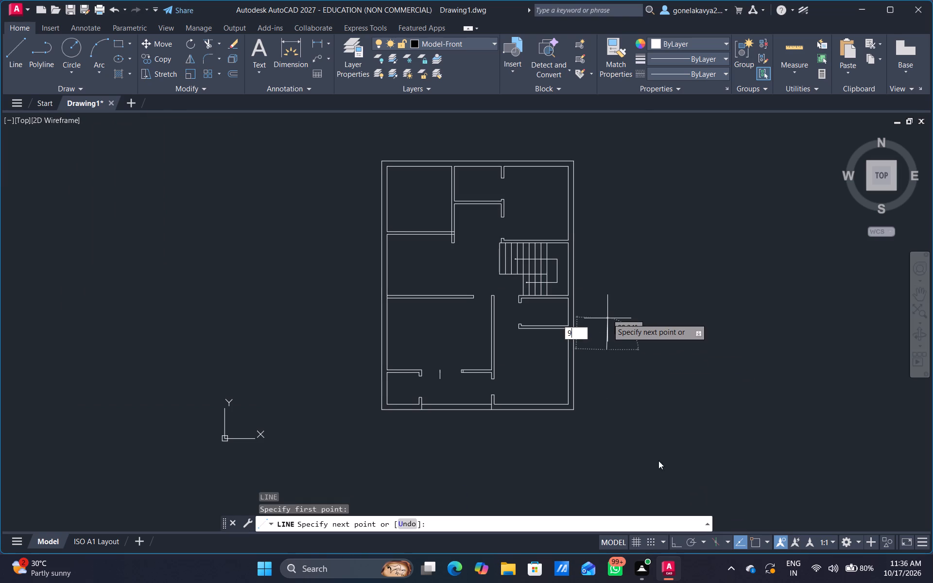
click(680, 543)
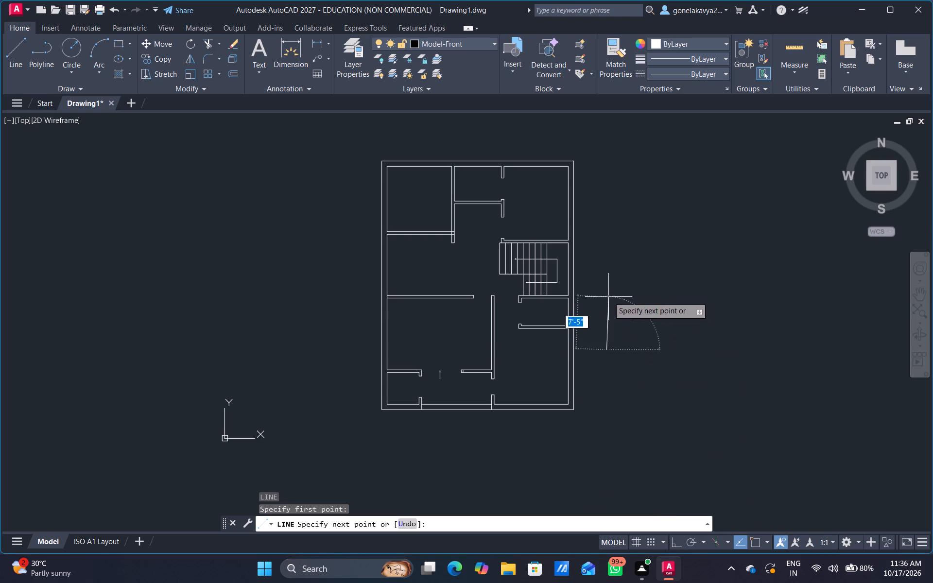
key(9)
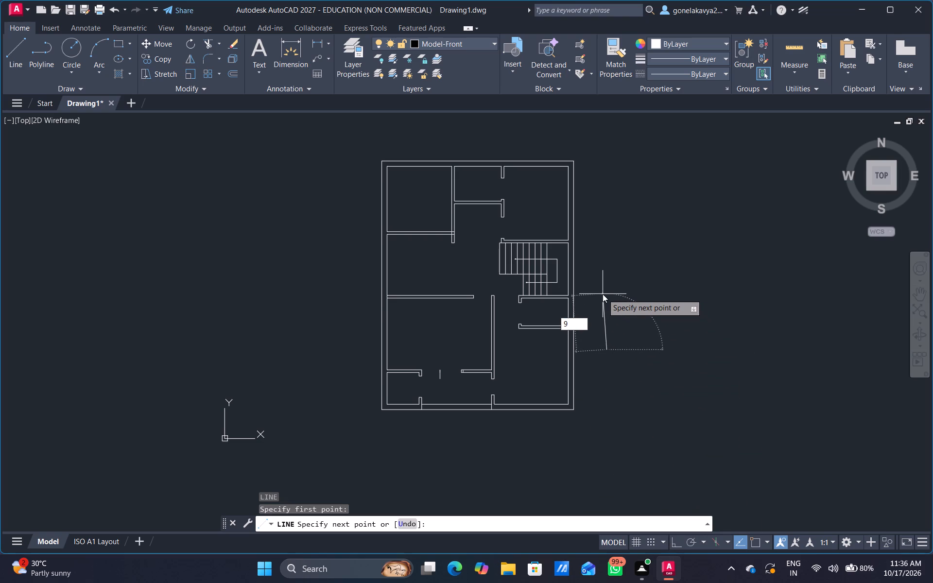
click(673, 539)
click(685, 540)
click(674, 546)
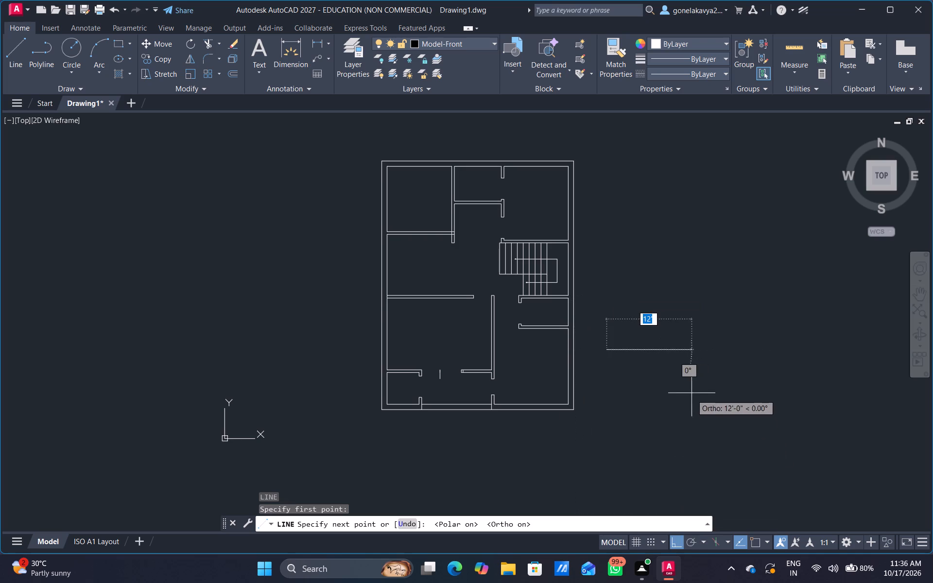
text(9")
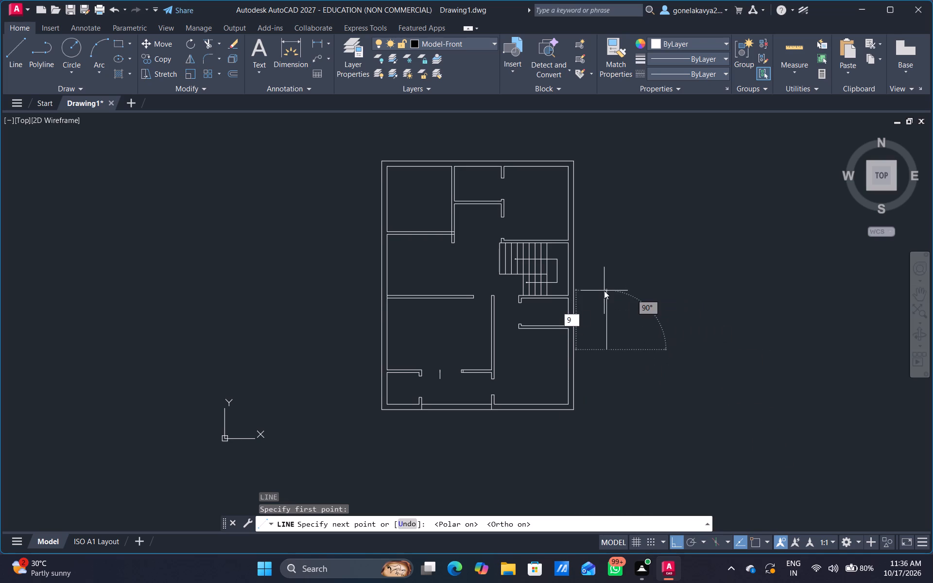
key(Return)
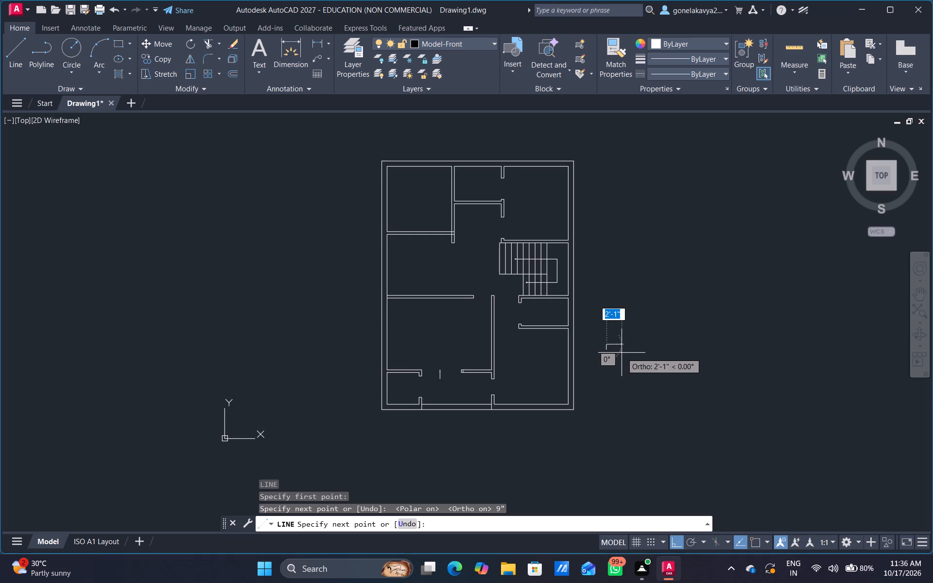
Continue the window outline with a horizontal edge about 2'-1" long, a 9" side down, and a bottom line back past the starting side.
click(622, 353)
key(9)
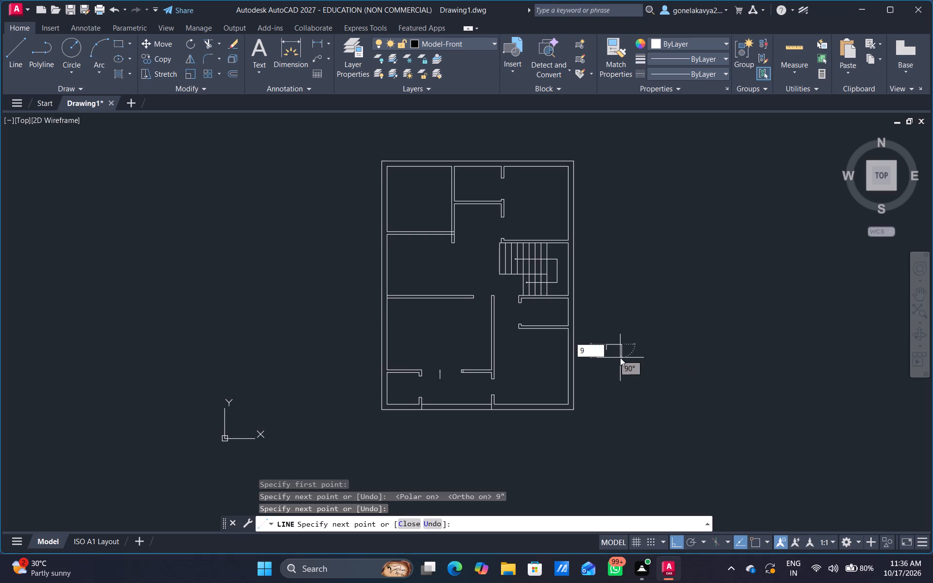
key(shift+quotedbl)
key(Return)
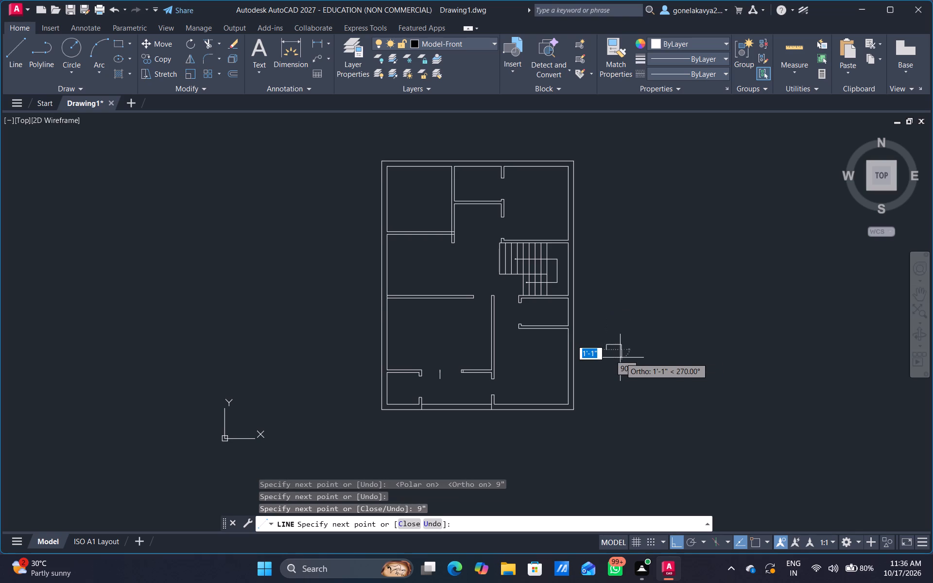
scroll(620, 358, up, 1)
click(577, 350)
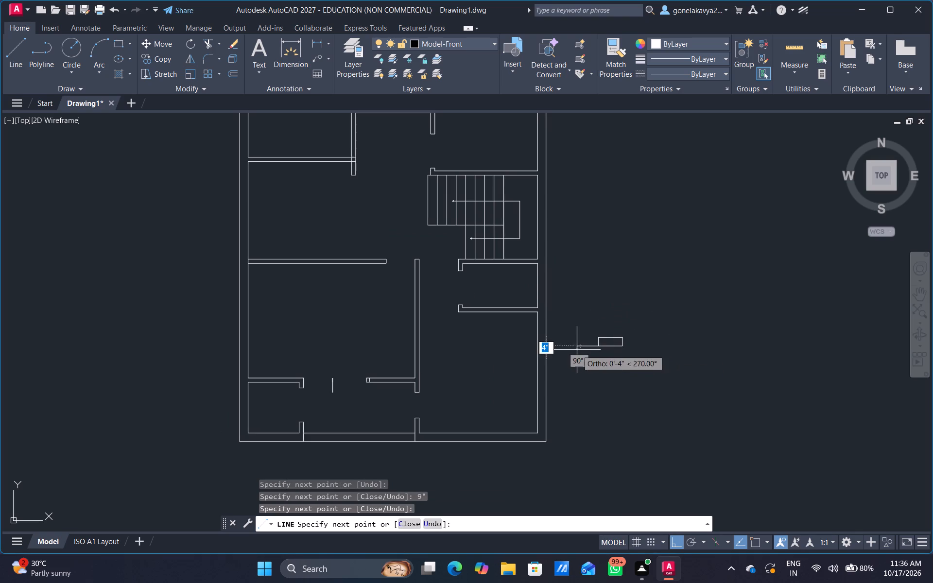
scroll(608, 372, up, 2)
key(Escape)
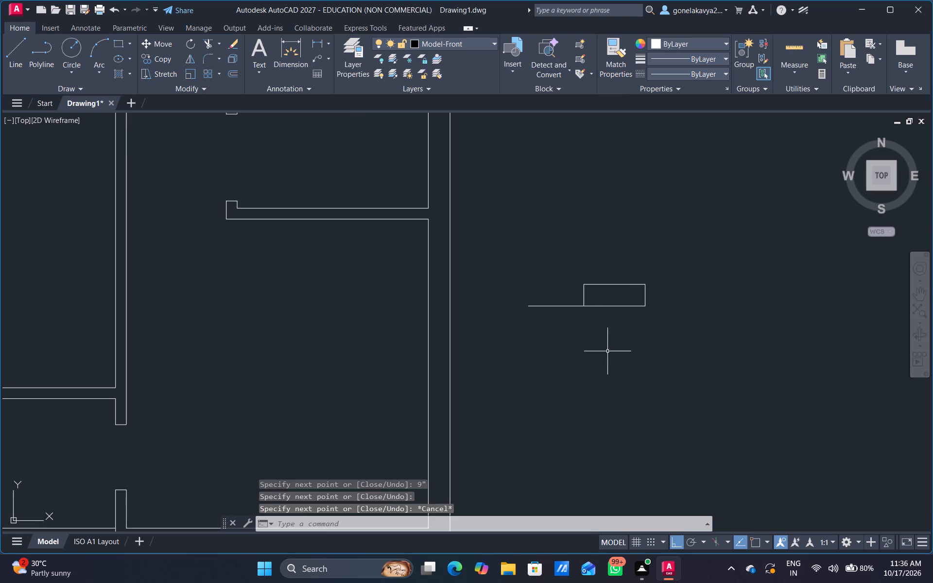
Trim the bottom line's overhang beyond the window outline's left side.
scroll(597, 328, up, 1)
middle_drag(597, 328, 593, 380)
text(TR)
key(space)
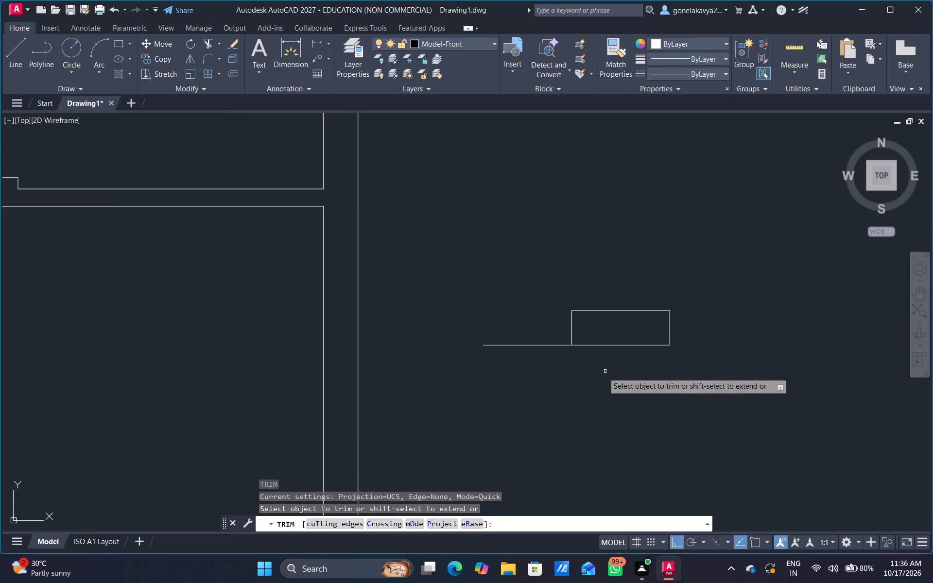
drag(554, 342, 559, 370)
middle_drag(623, 375, 631, 396)
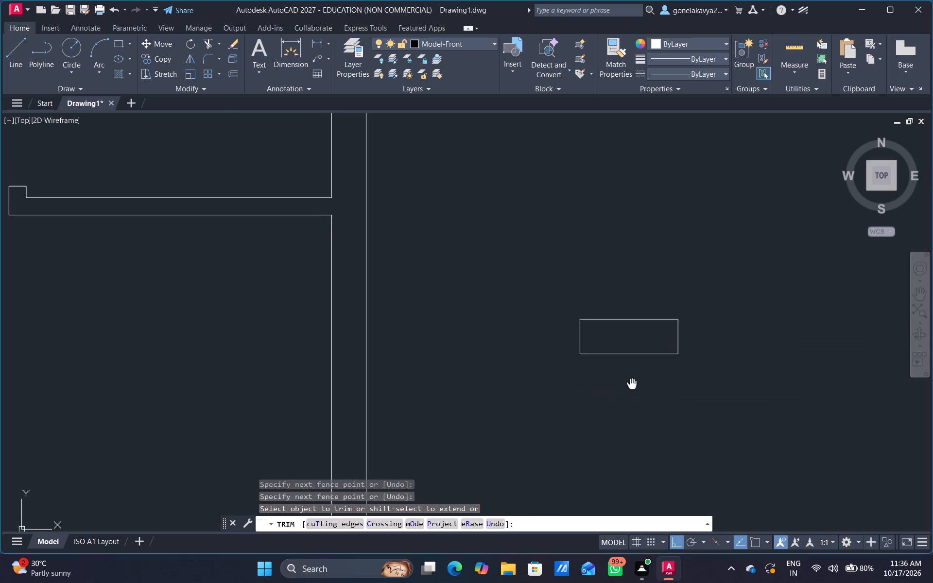
middle_drag(631, 396, 570, 431)
key(Escape)
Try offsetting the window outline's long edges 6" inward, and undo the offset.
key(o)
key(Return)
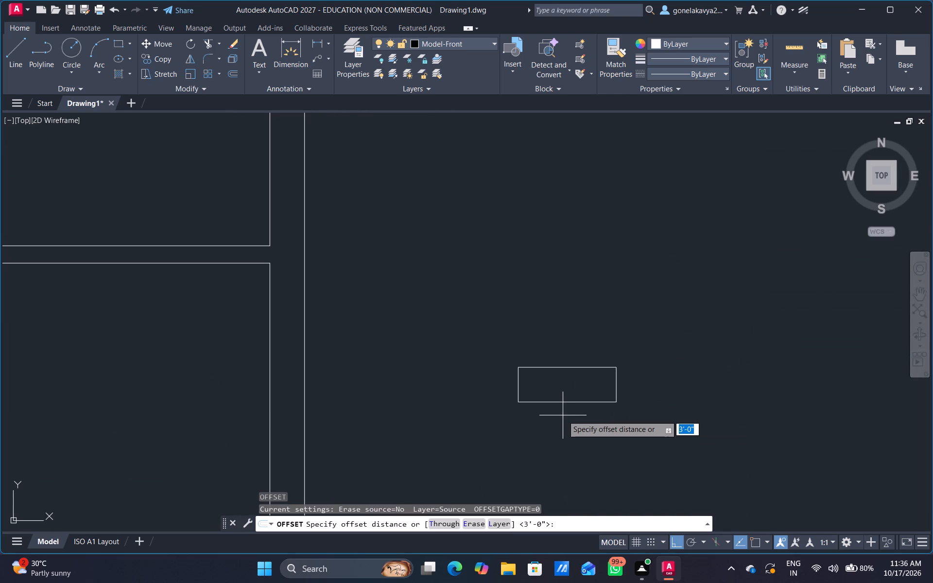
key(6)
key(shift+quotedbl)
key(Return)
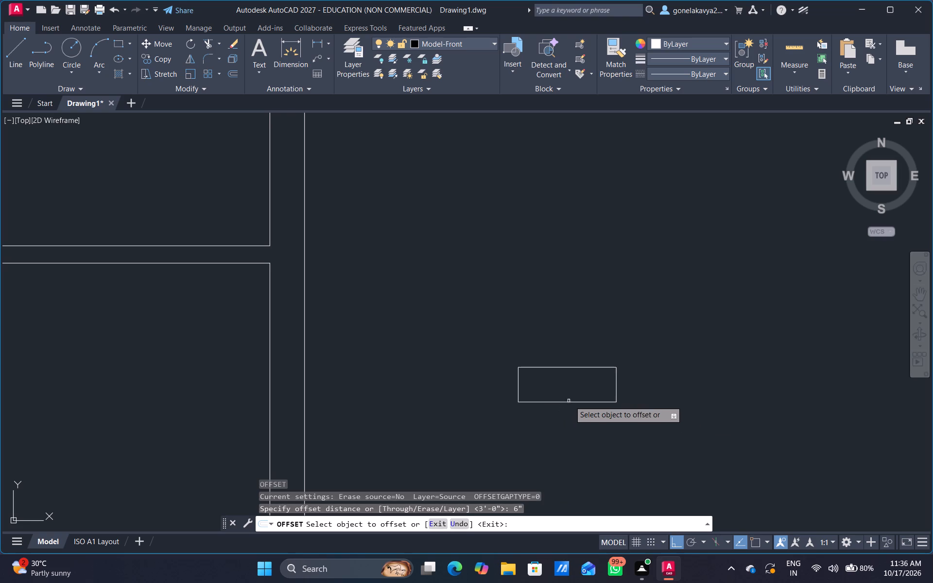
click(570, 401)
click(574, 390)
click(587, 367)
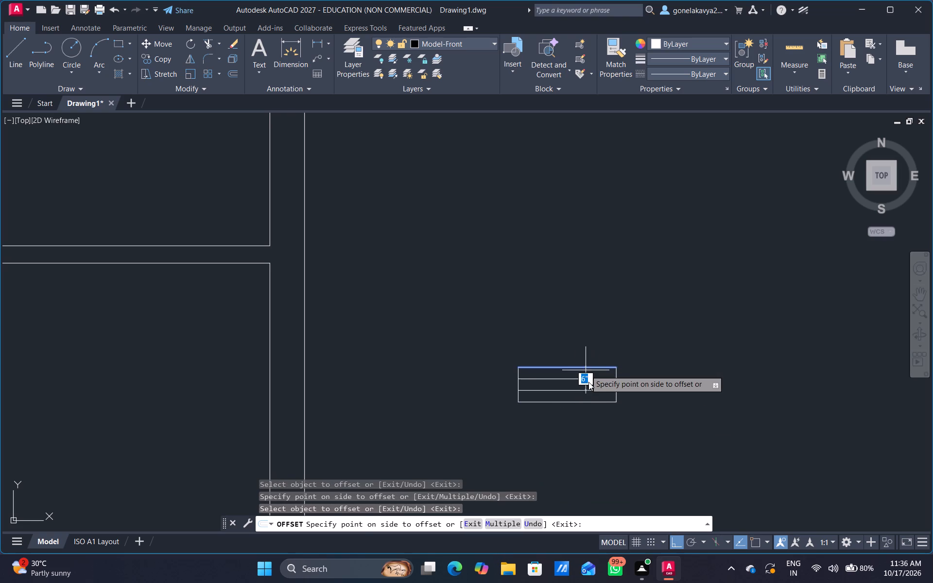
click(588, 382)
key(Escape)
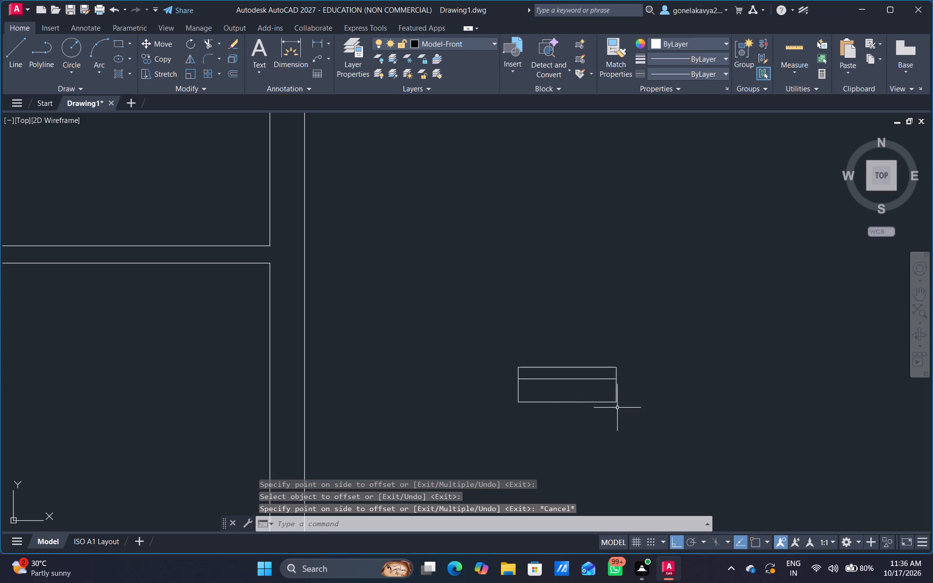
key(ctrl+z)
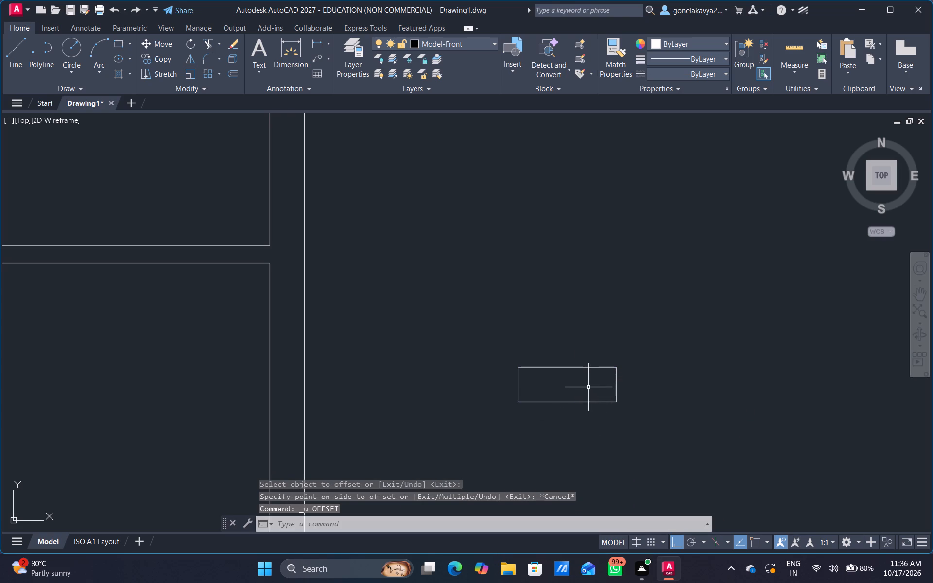
Offset the window outline's top and bottom edges 6" inward to form two inner pane lines.
key(o)
key(Return)
text(6")
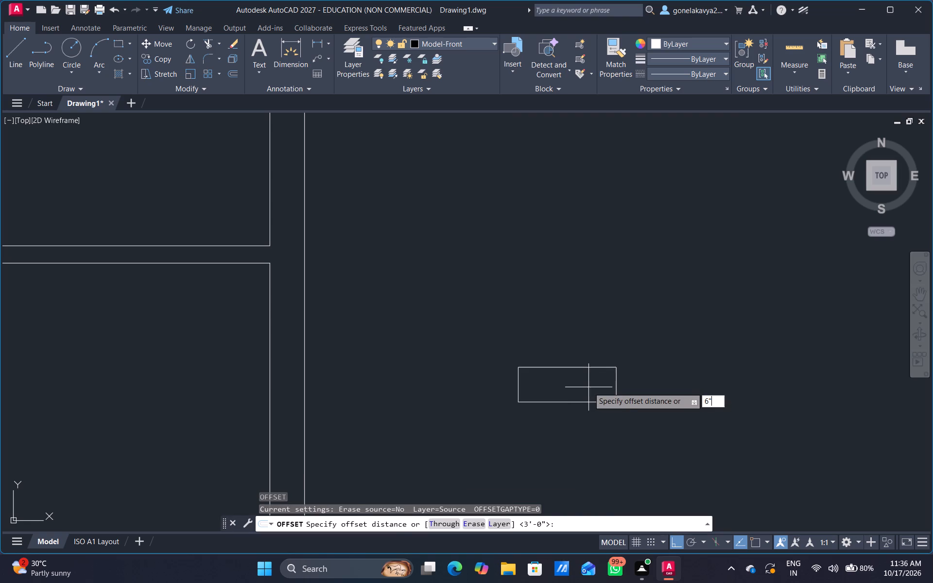
key(Return)
click(577, 363)
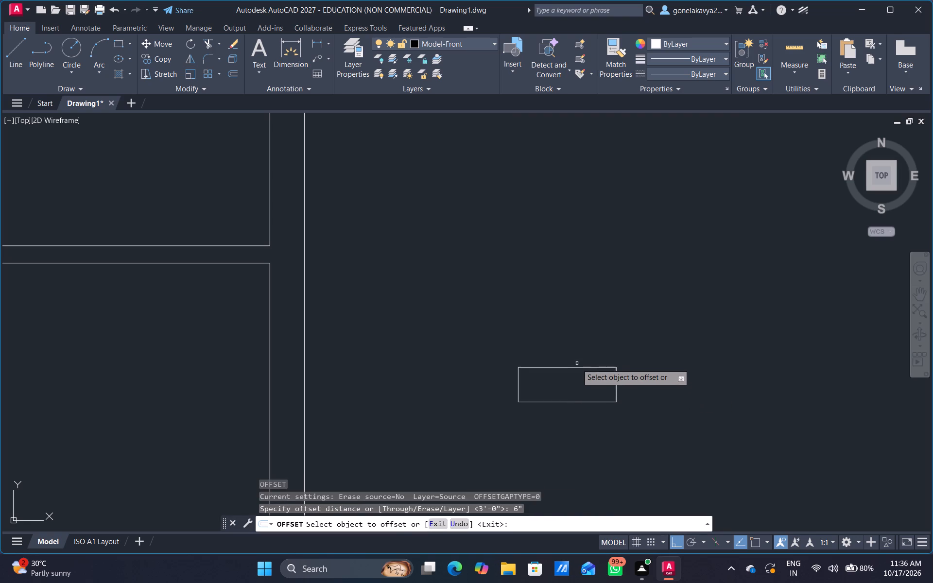
click(577, 366)
click(573, 380)
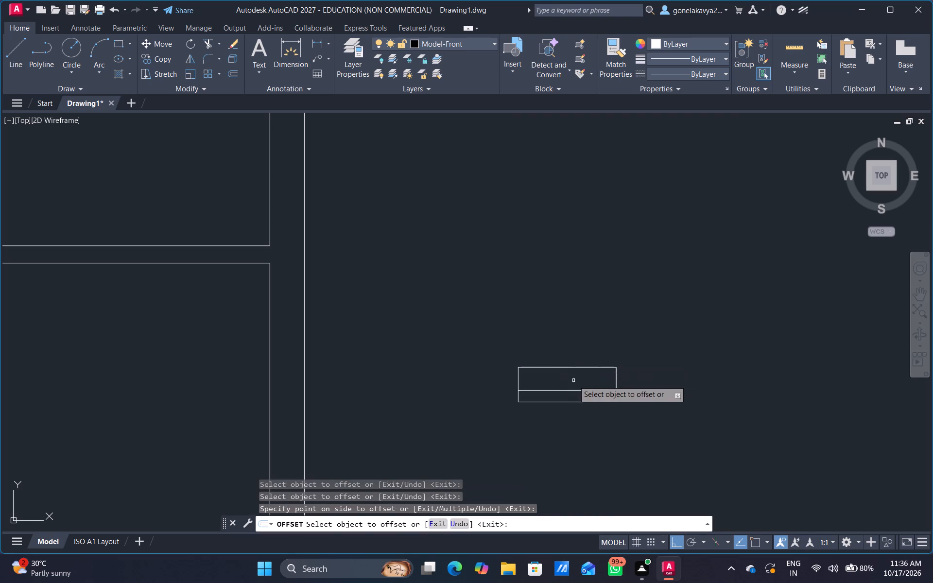
click(570, 402)
click(572, 389)
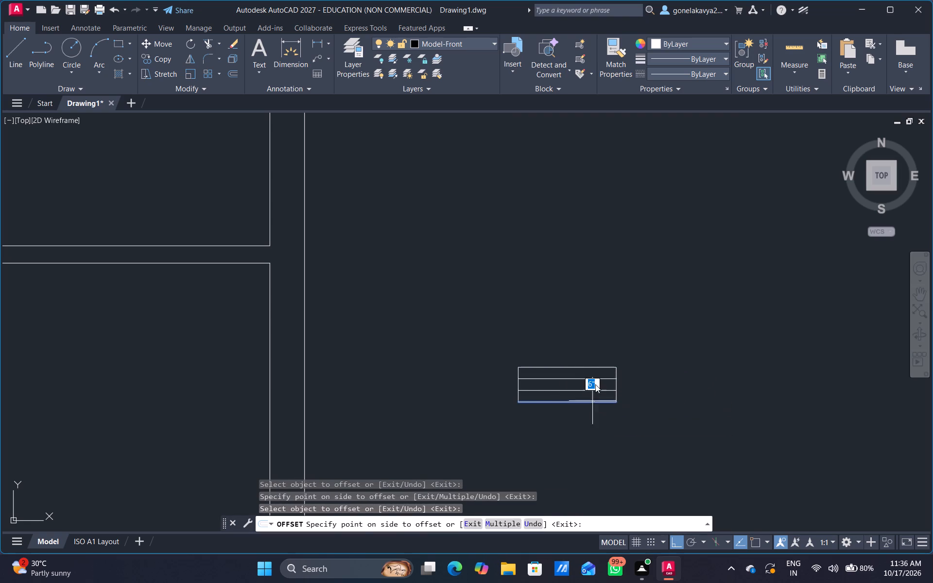
click(598, 374)
click(651, 431)
key(Escape)
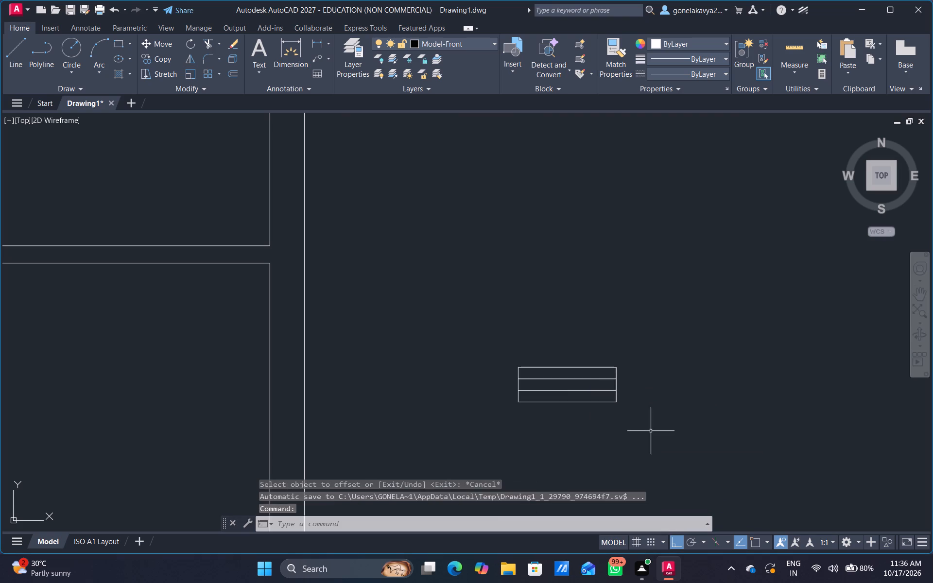
Copy the complete window symbol horizontally to the right of the original.
drag(632, 428, 662, 360)
right_click(652, 360)
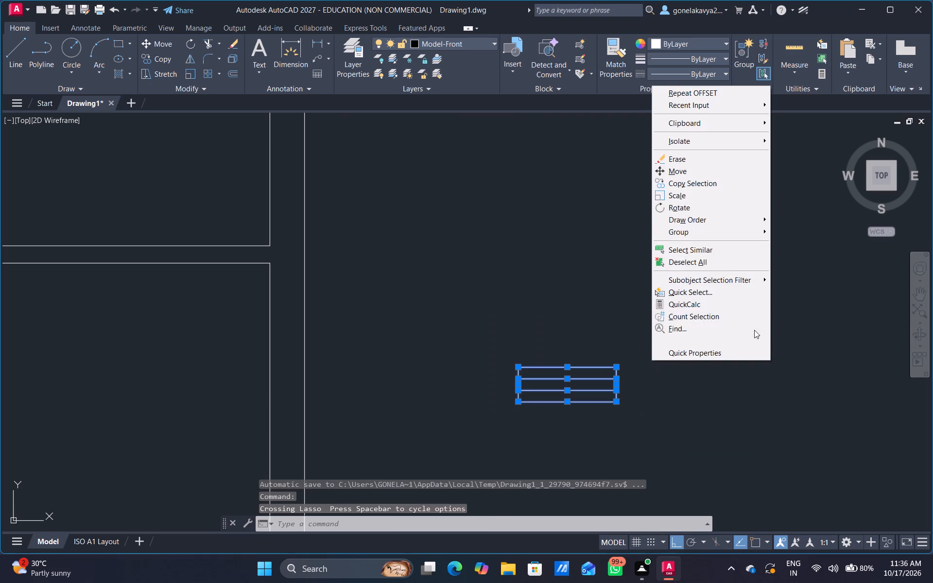
click(721, 186)
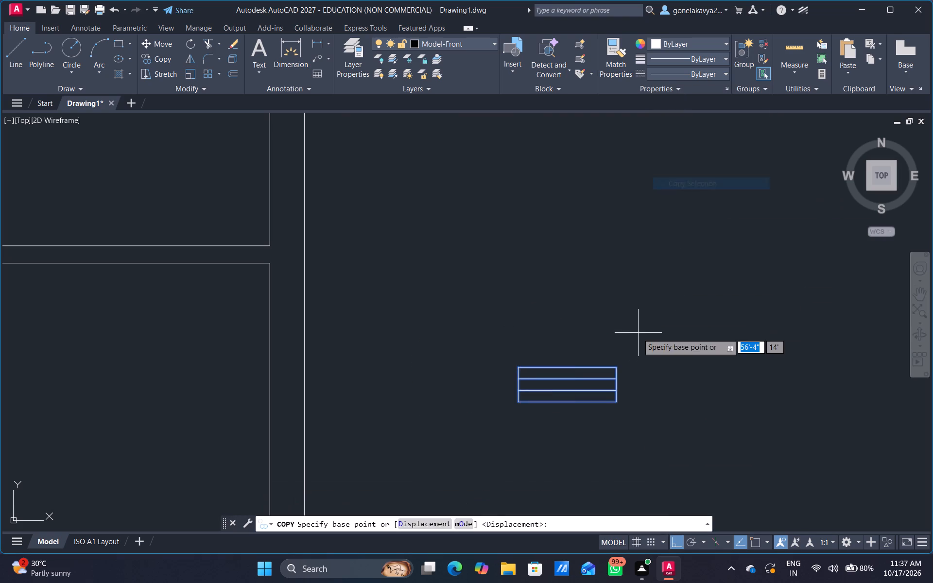
click(637, 335)
click(806, 337)
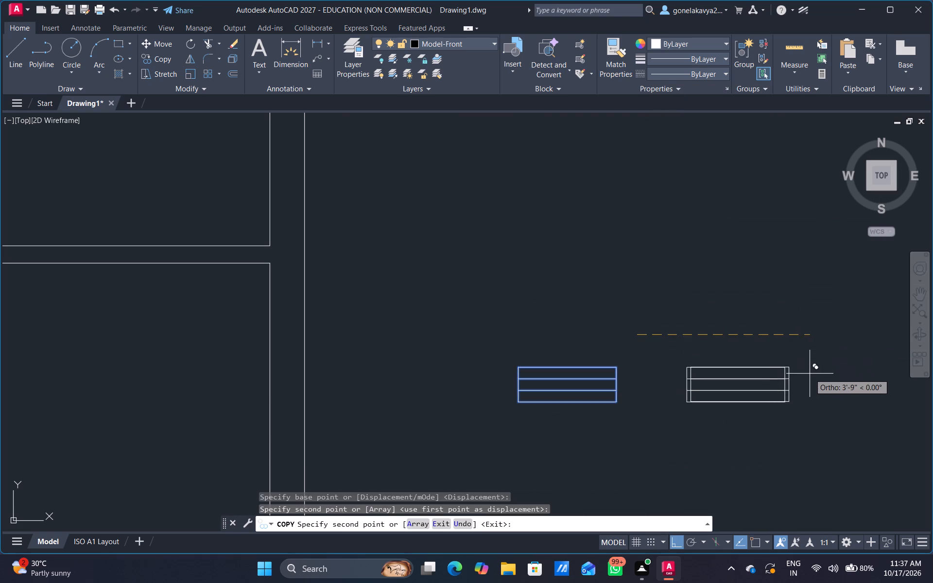
key(Escape)
Rotate the copied window symbol a quarter turn clockwise so that it stands vertically.
drag(805, 426, 768, 304)
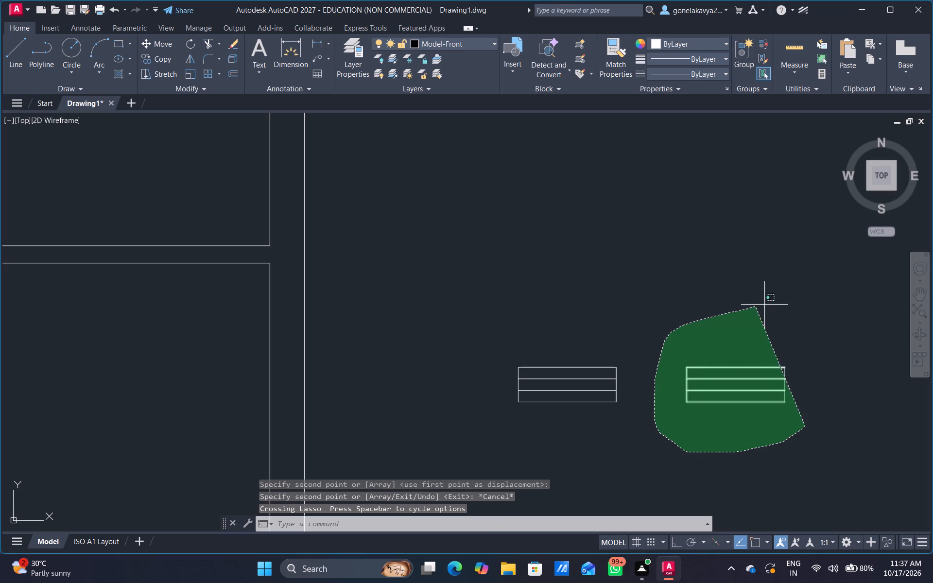
drag(768, 304, 809, 304)
right_click(809, 307)
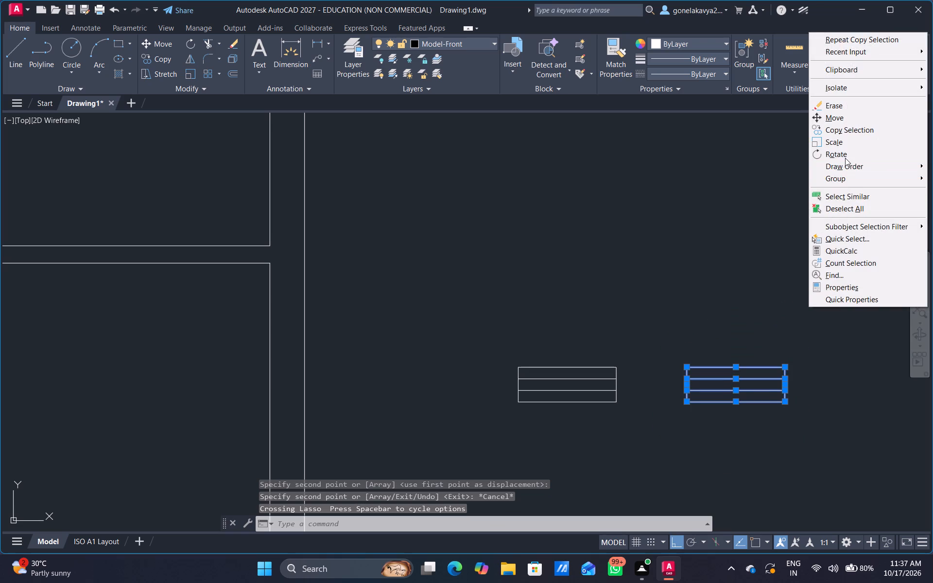
click(845, 158)
click(827, 392)
click(805, 422)
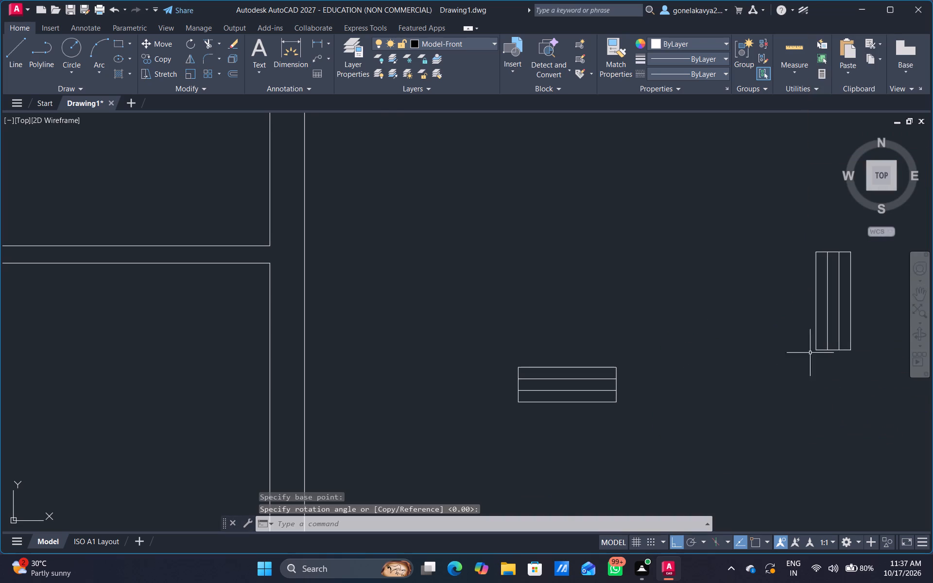
With Ortho off, copy the horizontal window symbol three times side by side into the bottom outer wall of the lower-right room.
scroll(739, 339, down, 2)
middle_drag(721, 370, 699, 303)
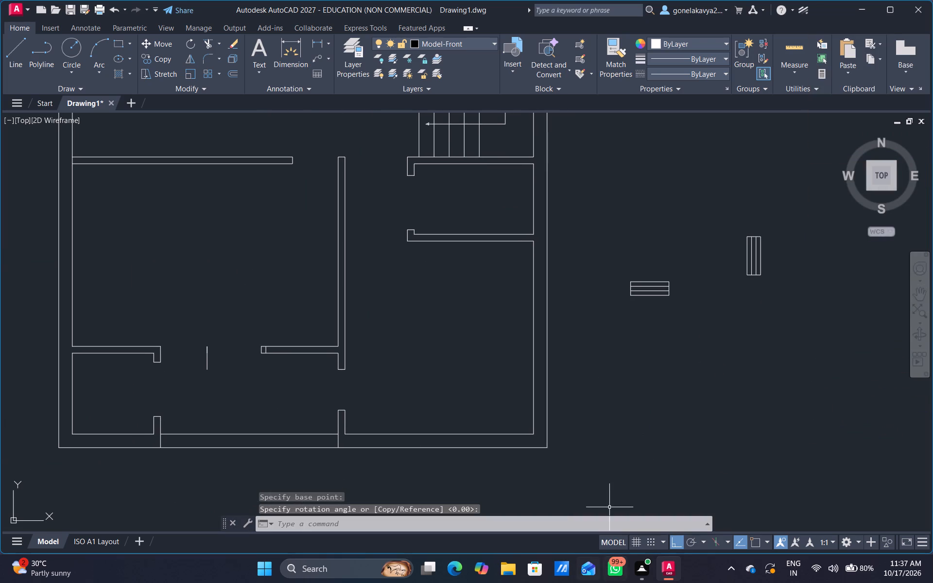
click(677, 544)
drag(685, 340, 609, 289)
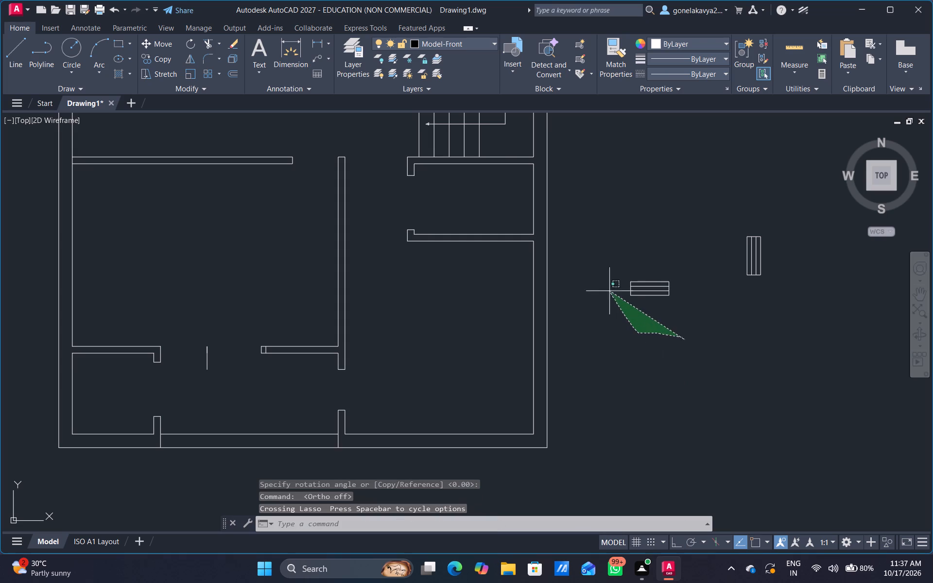
drag(609, 289, 687, 270)
right_click(683, 274)
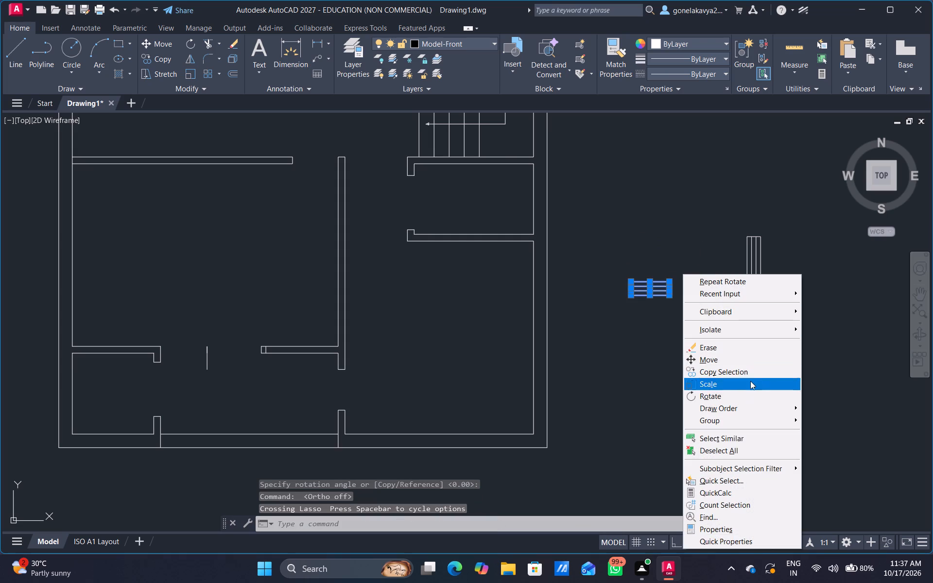
click(743, 375)
drag(701, 330, 662, 394)
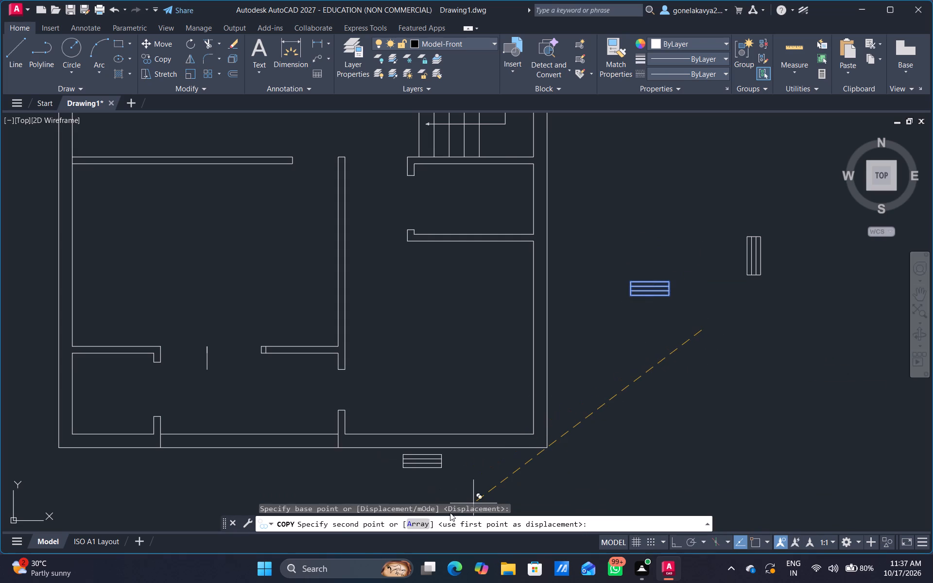
scroll(464, 485, up, 3)
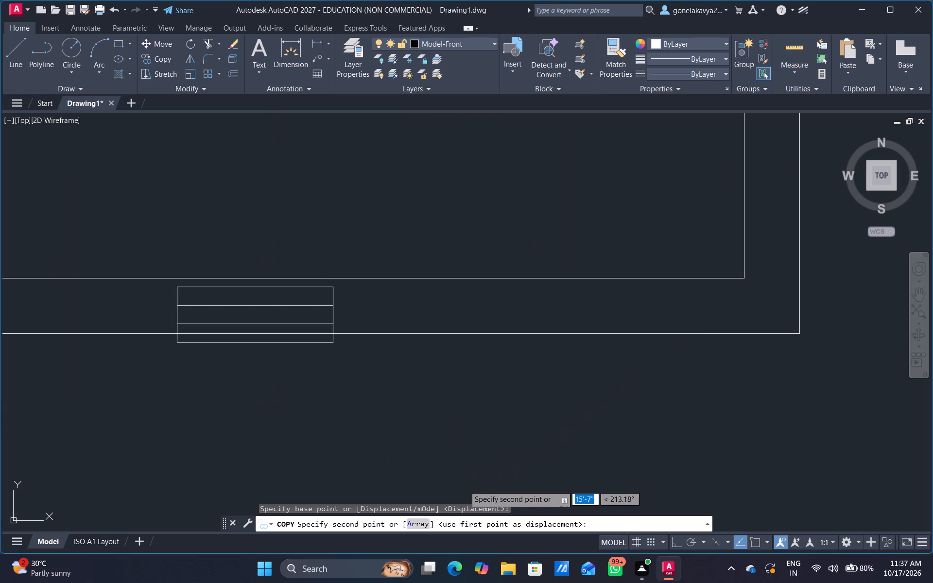
scroll(458, 478, down, 2)
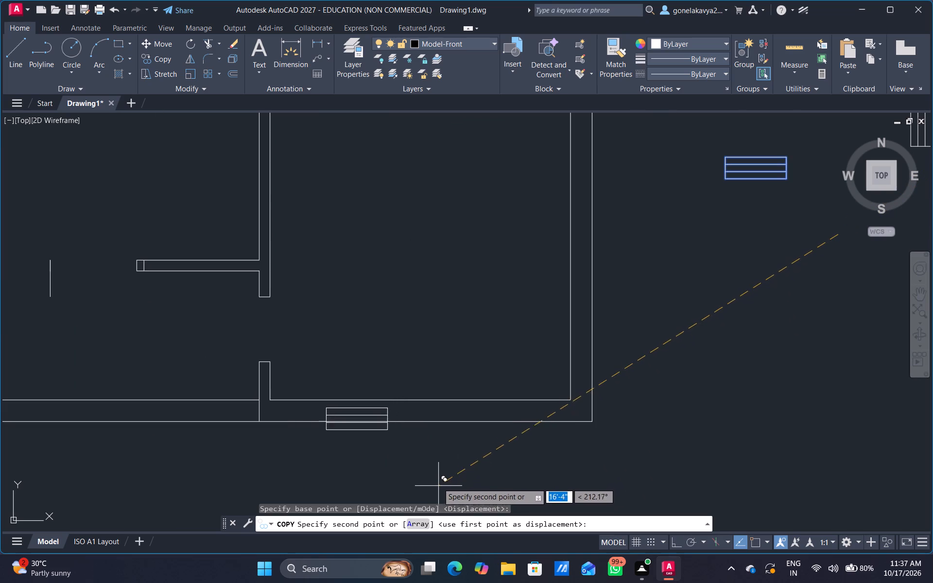
middle_drag(430, 477, 473, 423)
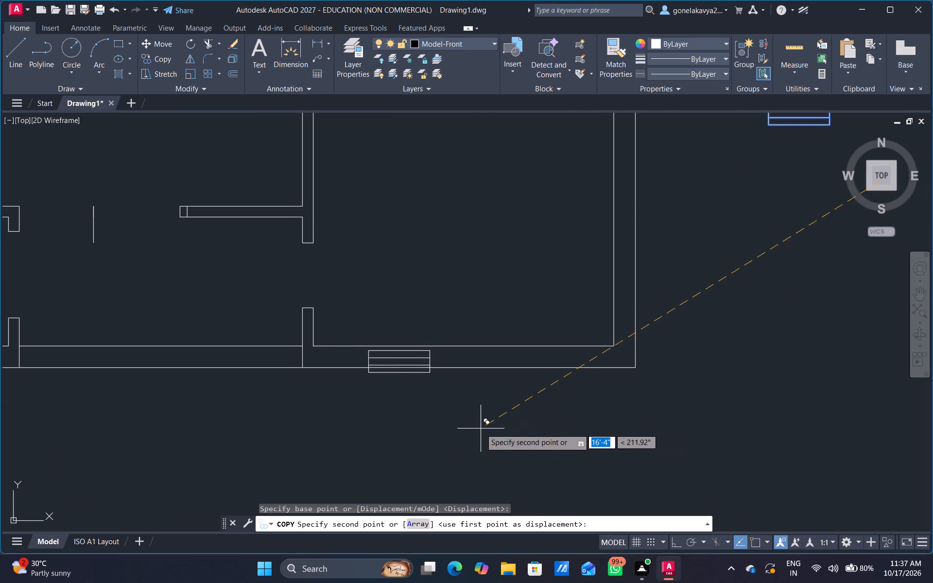
scroll(472, 425, up, 1)
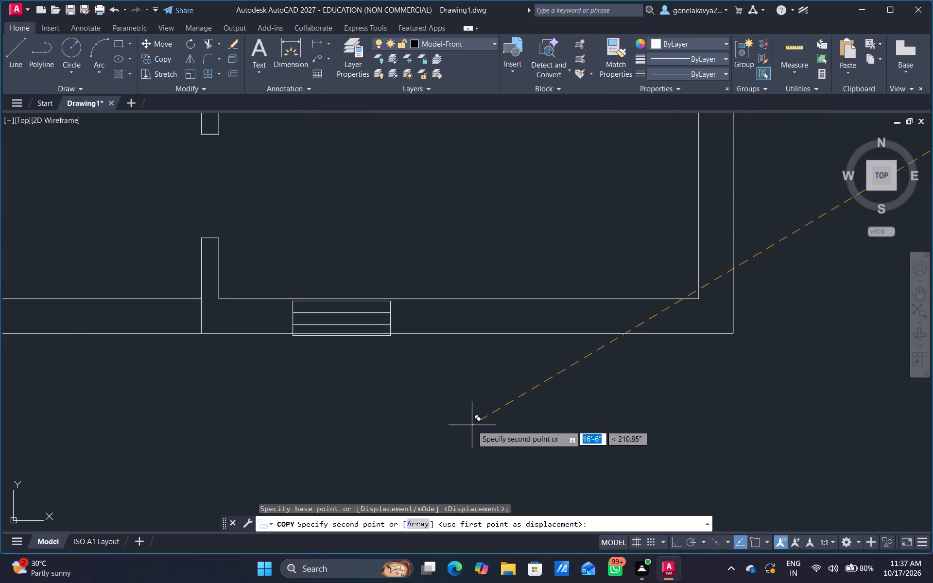
scroll(472, 425, up, 1)
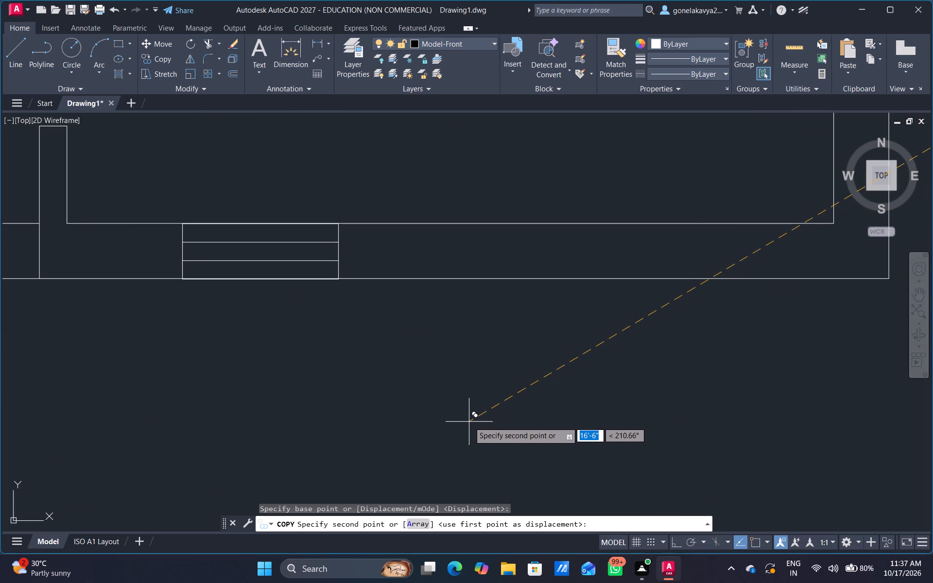
click(469, 422)
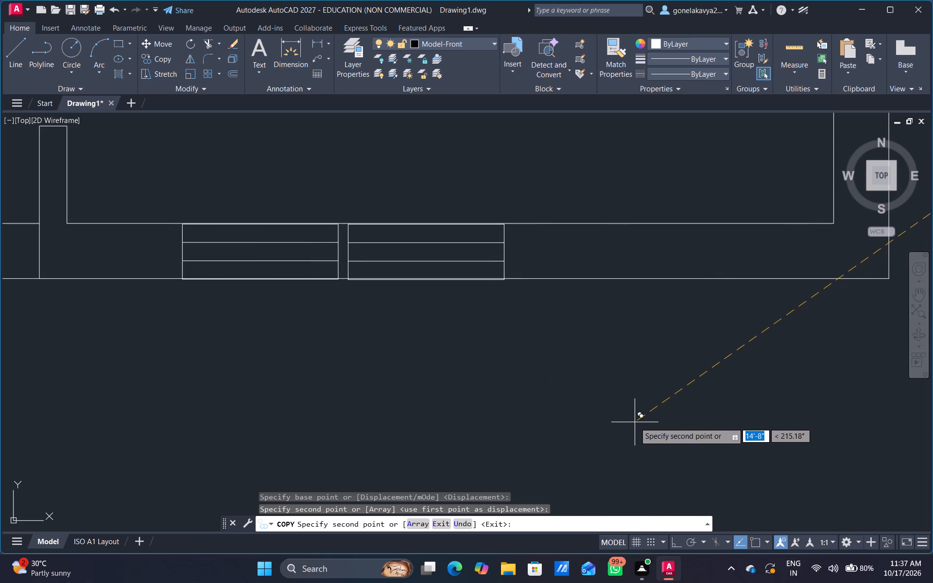
click(635, 422)
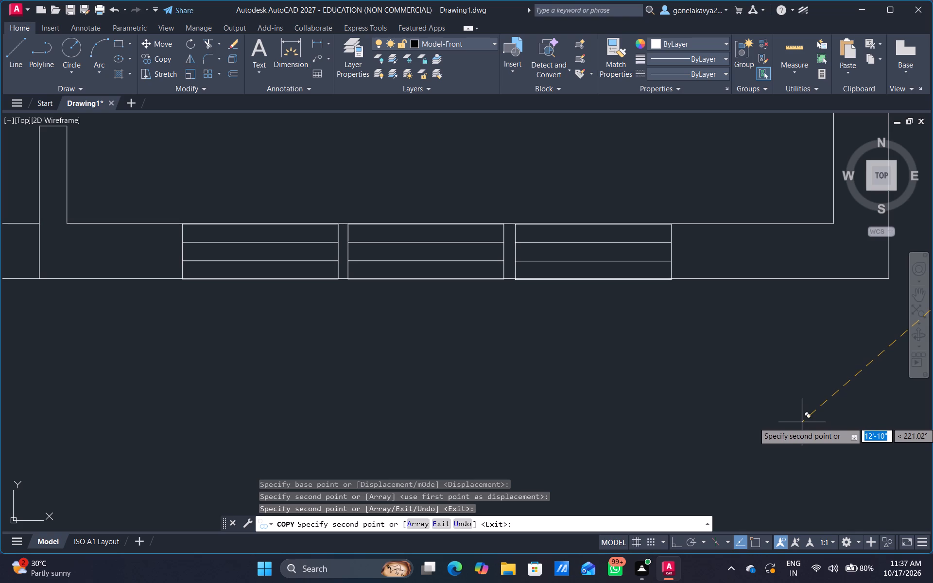
click(802, 422)
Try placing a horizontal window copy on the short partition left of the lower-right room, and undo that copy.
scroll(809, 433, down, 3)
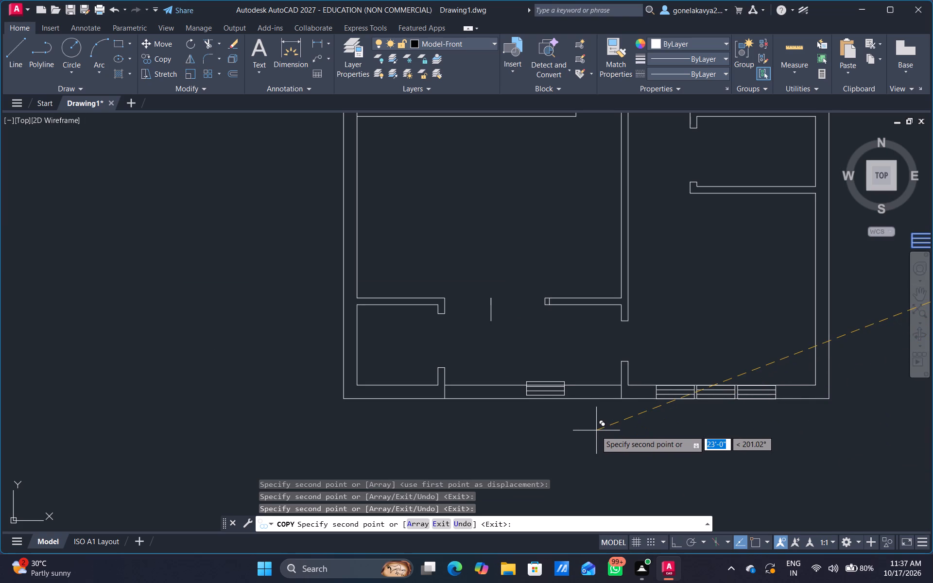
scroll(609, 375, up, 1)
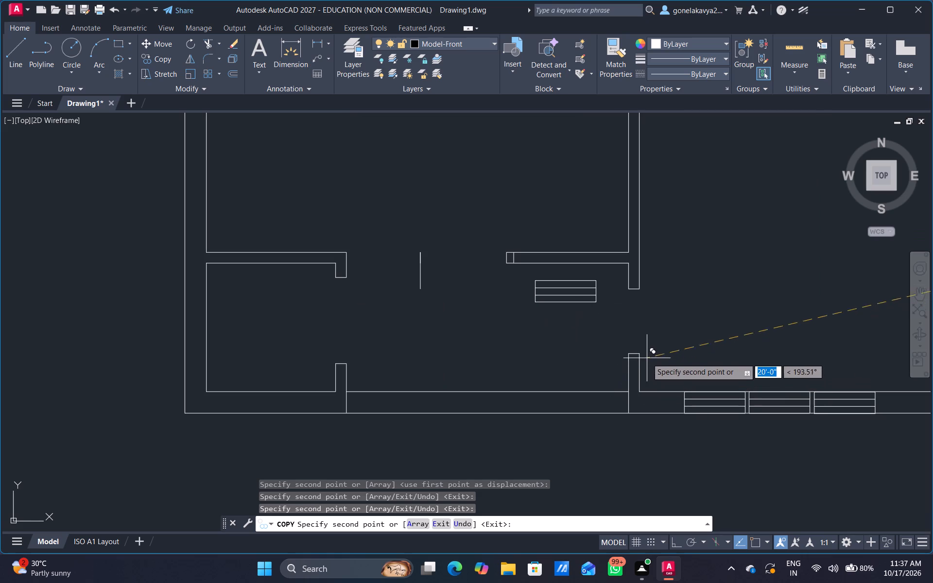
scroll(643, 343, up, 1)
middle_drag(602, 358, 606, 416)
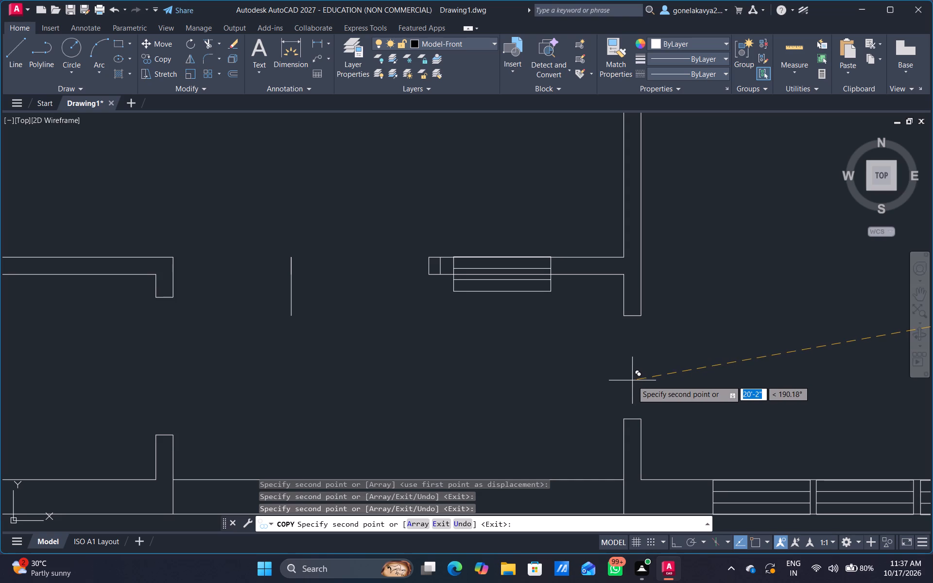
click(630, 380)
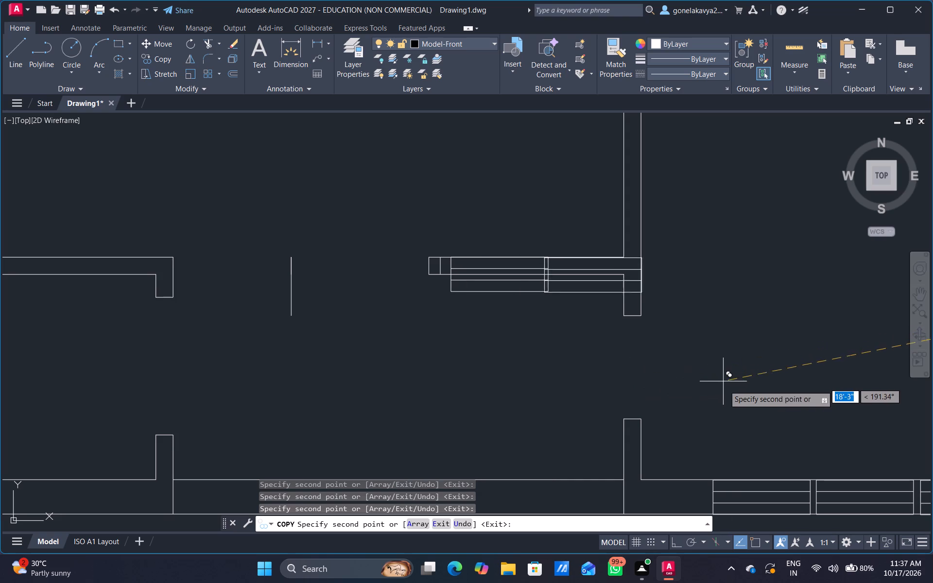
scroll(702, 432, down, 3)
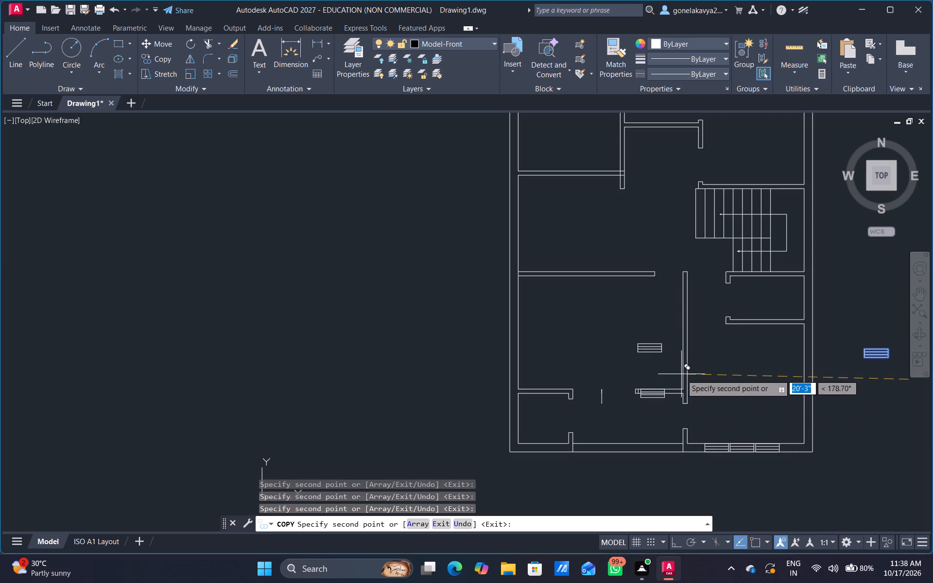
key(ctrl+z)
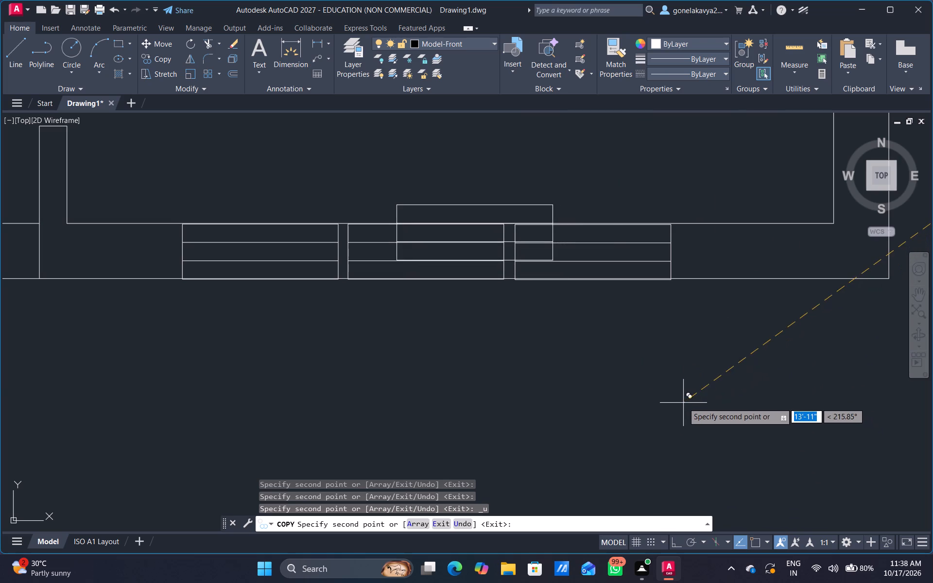
Place three more horizontal window copies side by side in the top outer wall of the upper-right room.
scroll(759, 452, down, 3)
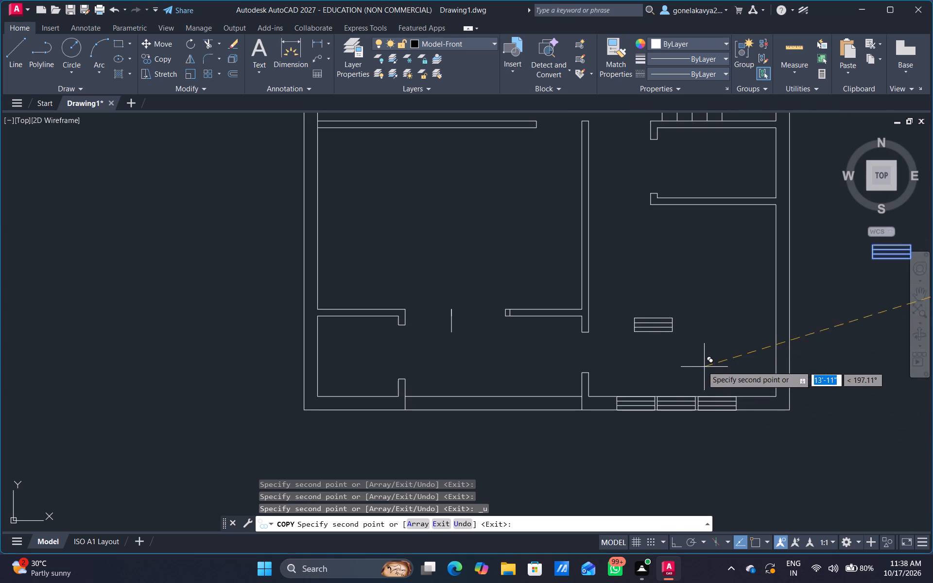
middle_drag(698, 362, 684, 423)
middle_drag(689, 313, 649, 464)
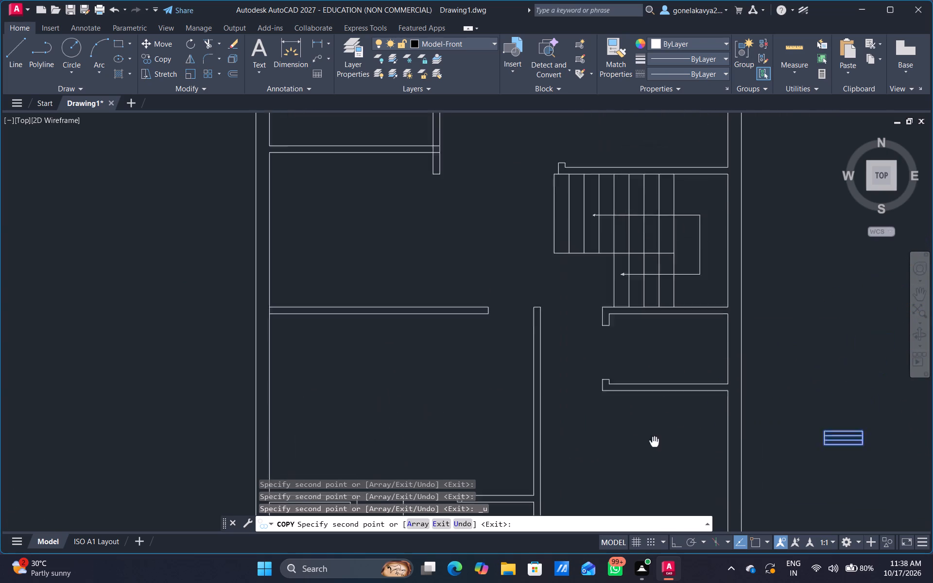
middle_drag(649, 464, 627, 537)
middle_drag(710, 231, 715, 479)
scroll(622, 329, up, 2)
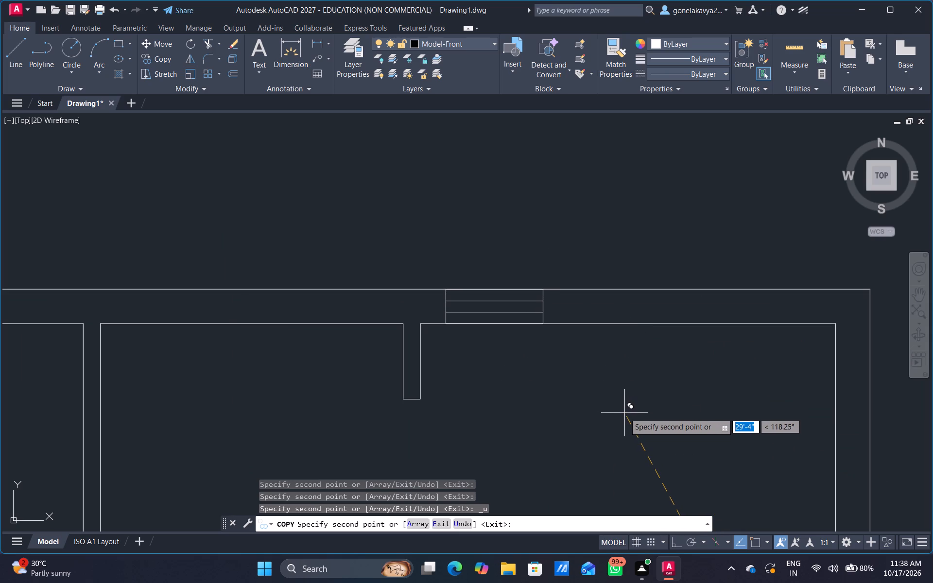
click(672, 413)
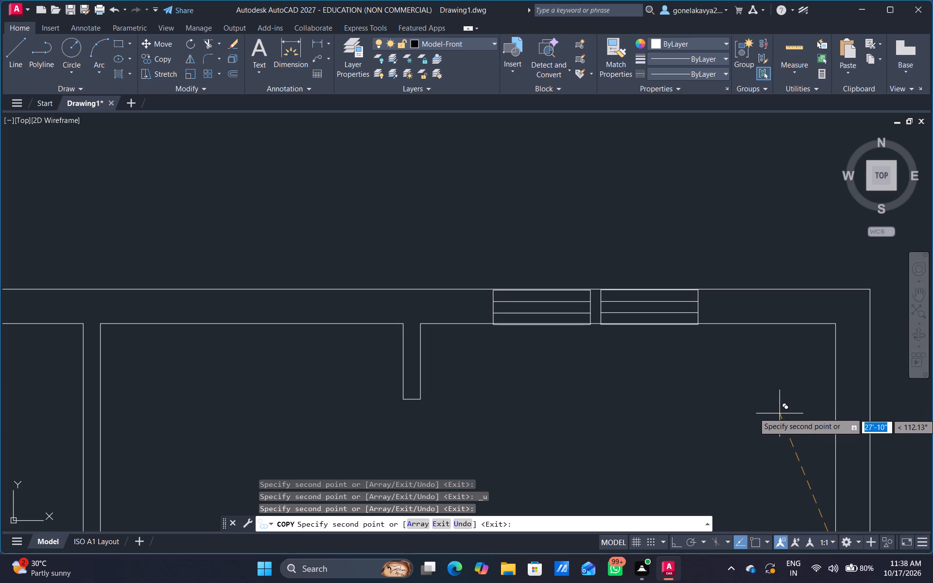
click(779, 412)
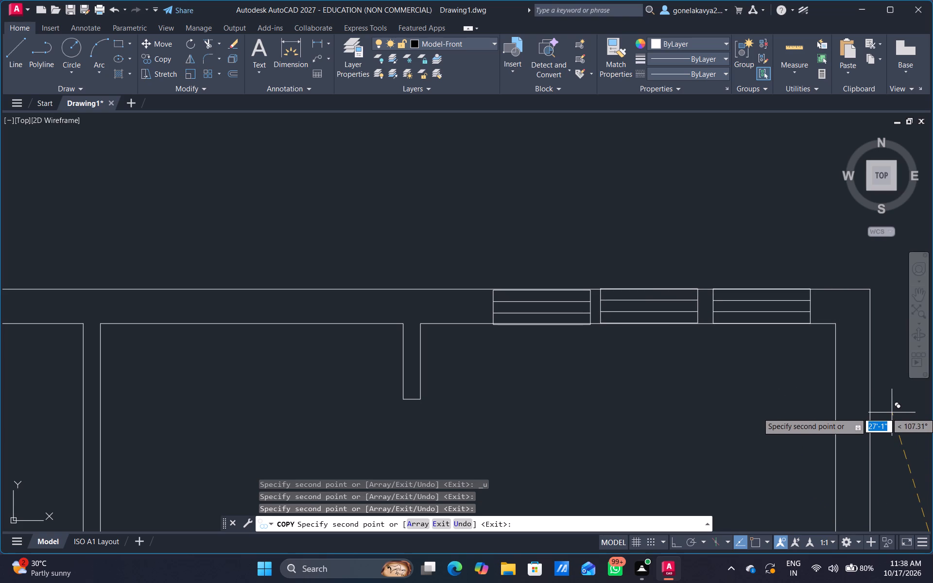
click(892, 412)
scroll(777, 466, down, 4)
middle_drag(761, 489, 748, 331)
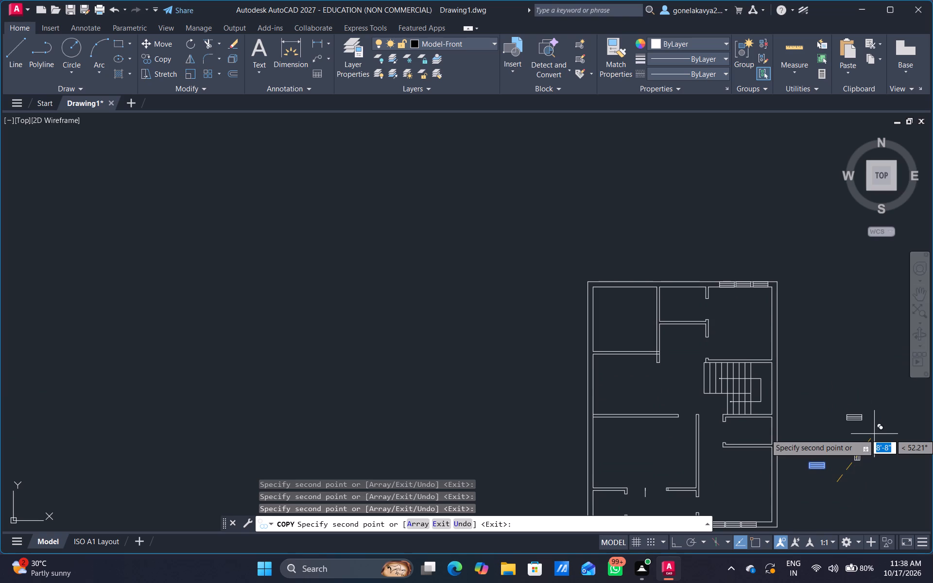
key(Escape)
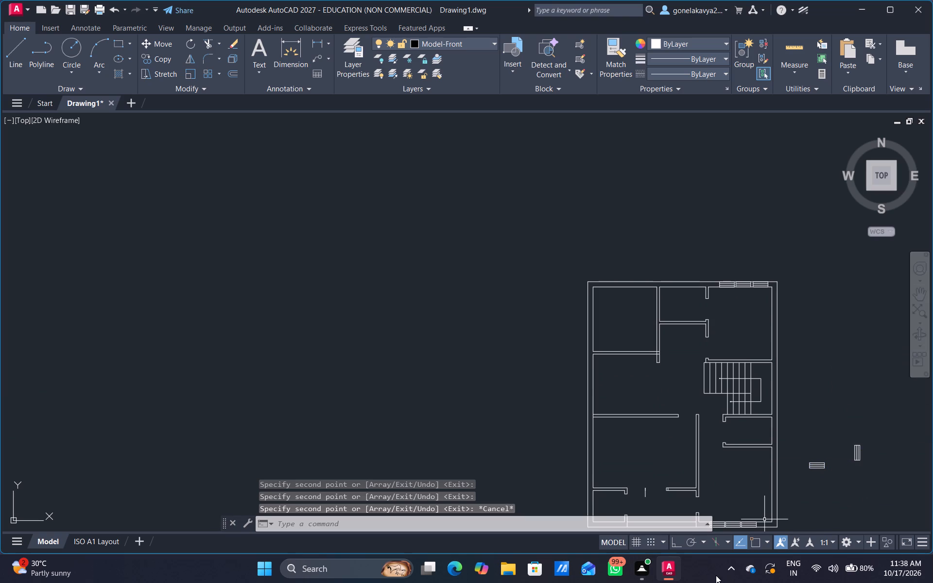
Copy the vertical window symbol into the right outer wall of the small room below the staircase.
scroll(716, 575, up, 2)
middle_drag(851, 457, 620, 309)
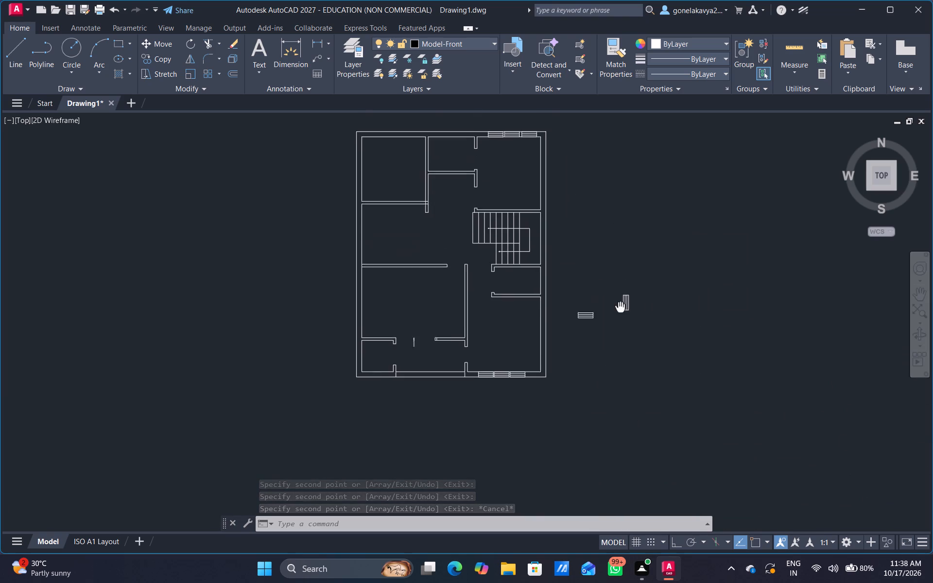
middle_drag(620, 309, 622, 325)
scroll(639, 342, up, 3)
middle_drag(614, 350, 636, 428)
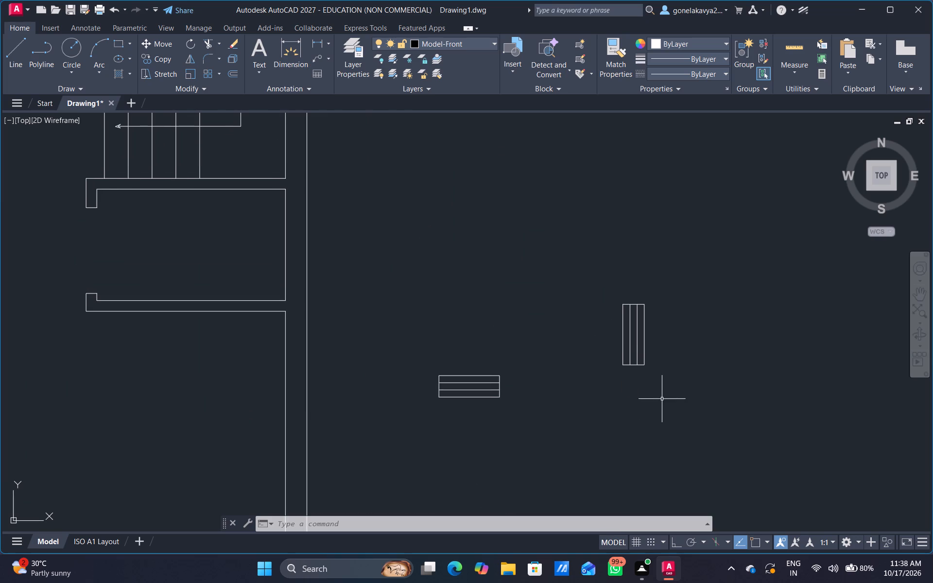
drag(667, 401, 702, 329)
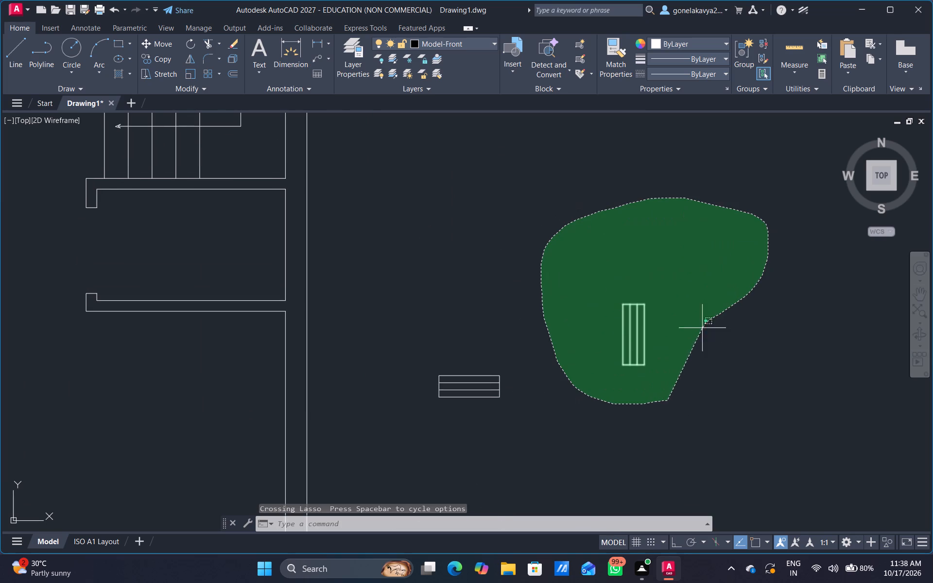
drag(702, 329, 678, 367)
right_click(661, 370)
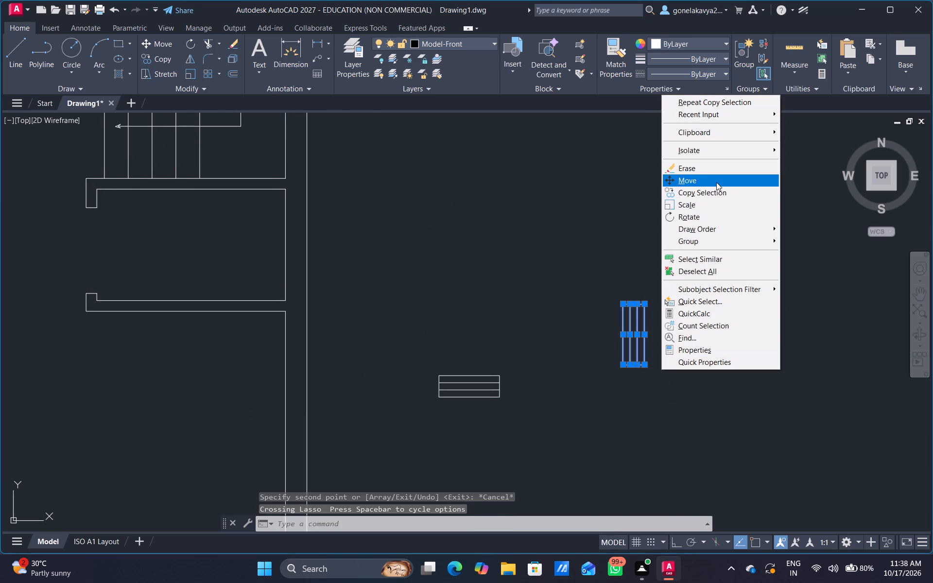
click(721, 191)
click(666, 358)
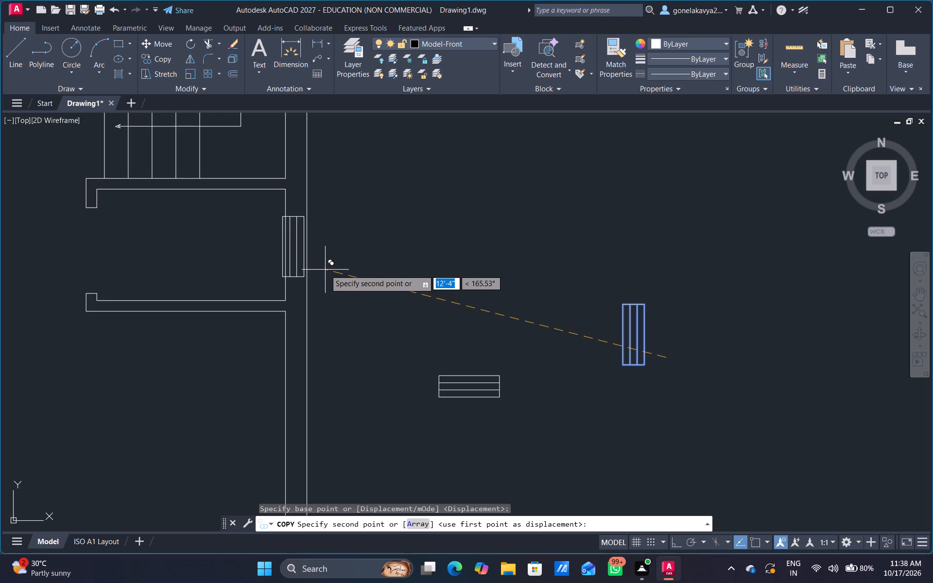
click(328, 270)
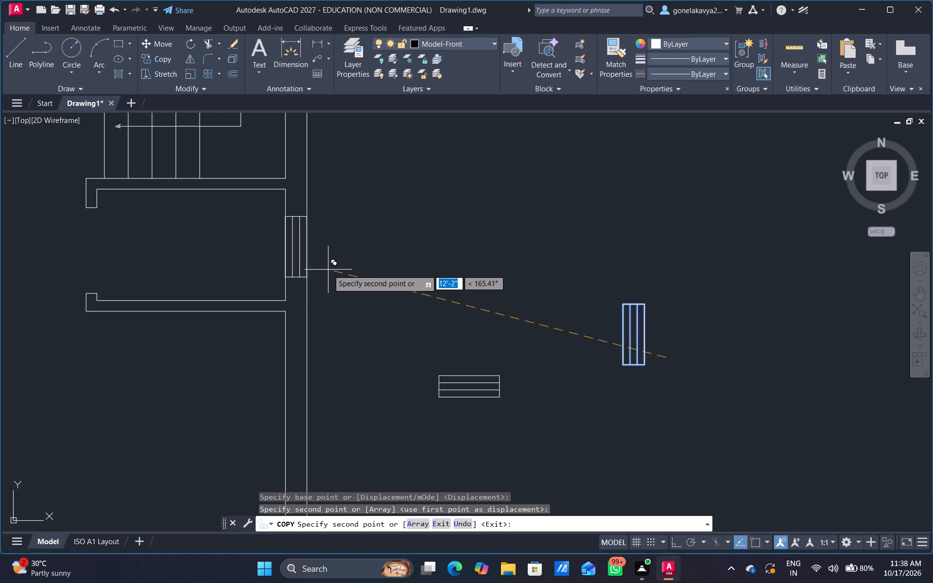
Place three more vertical window copies, one above another, in the right outer wall of the lower-right room.
middle_drag(281, 410, 320, 232)
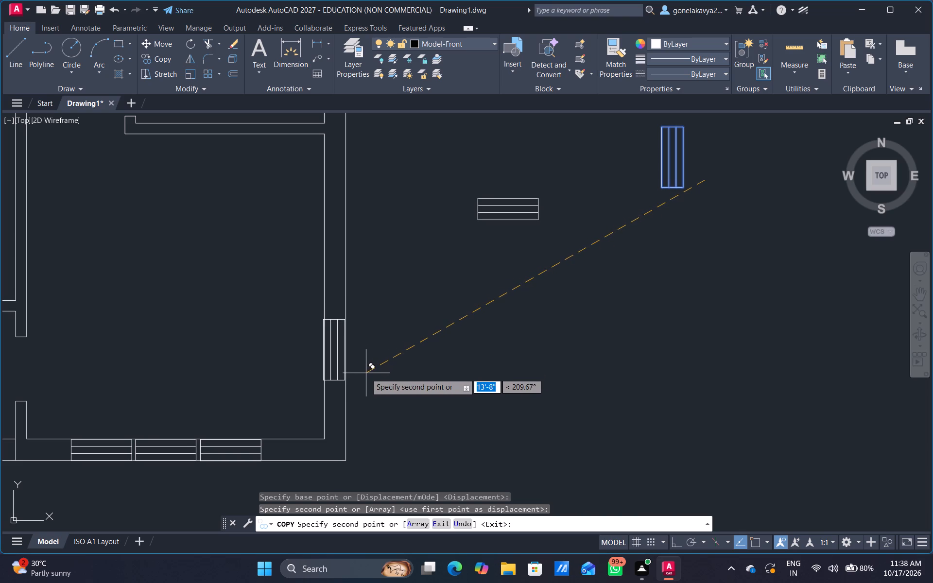
click(366, 374)
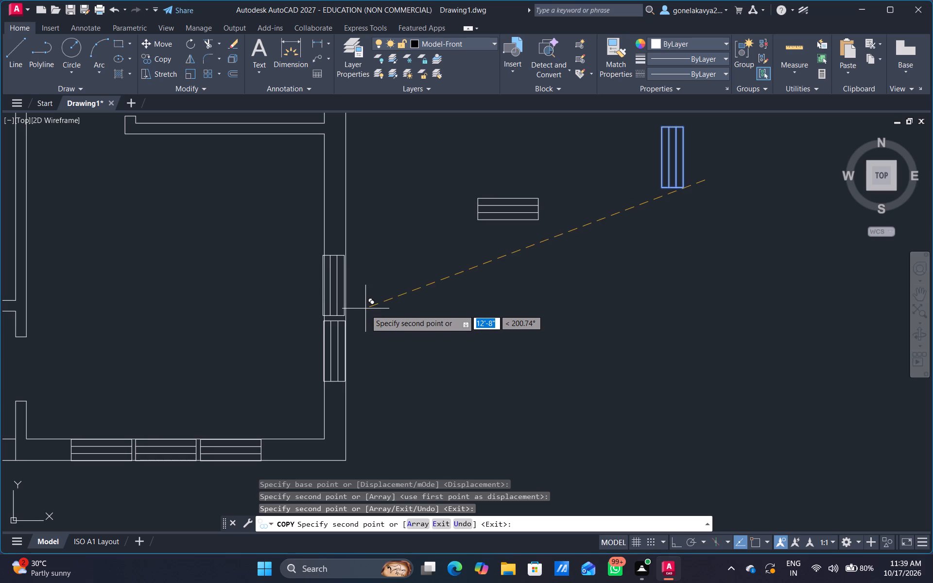
click(367, 307)
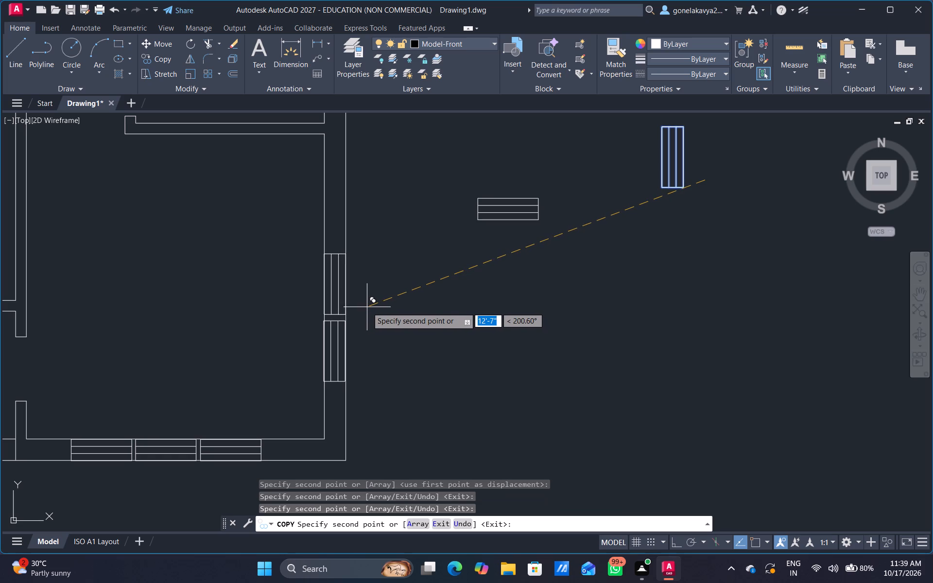
click(366, 242)
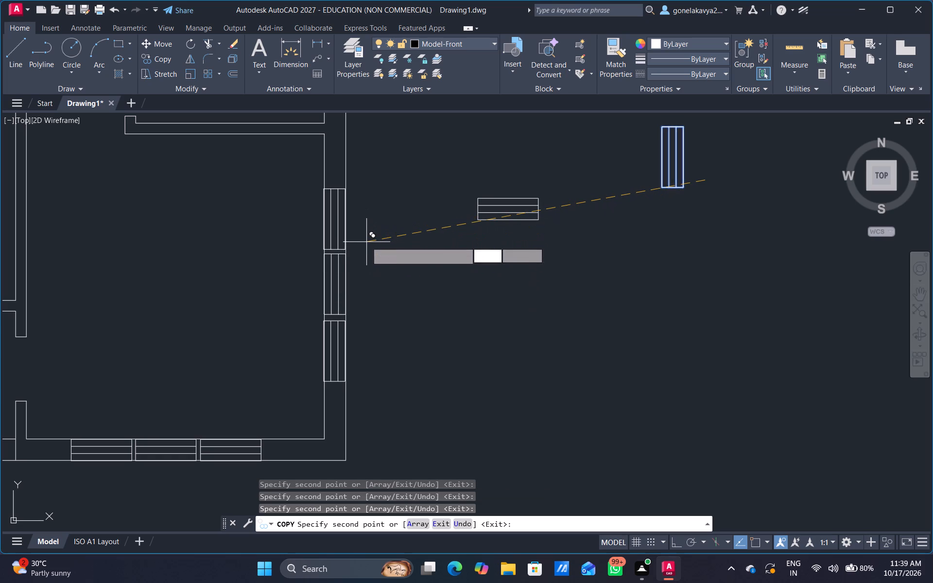
scroll(329, 312, down, 3)
middle_drag(328, 314, 598, 352)
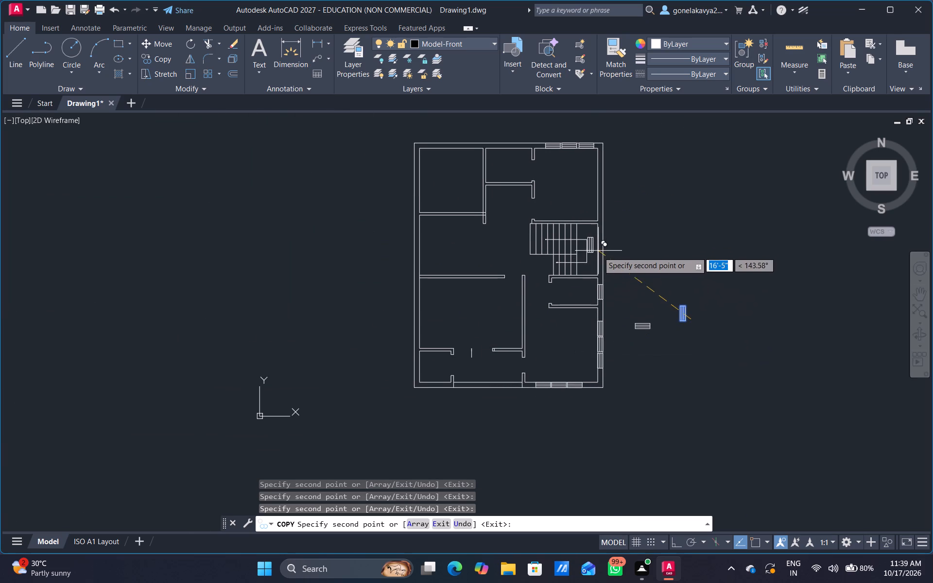
Place two vertical window copies, one above the other, in the right outer wall beside the staircase.
scroll(597, 253, up, 4)
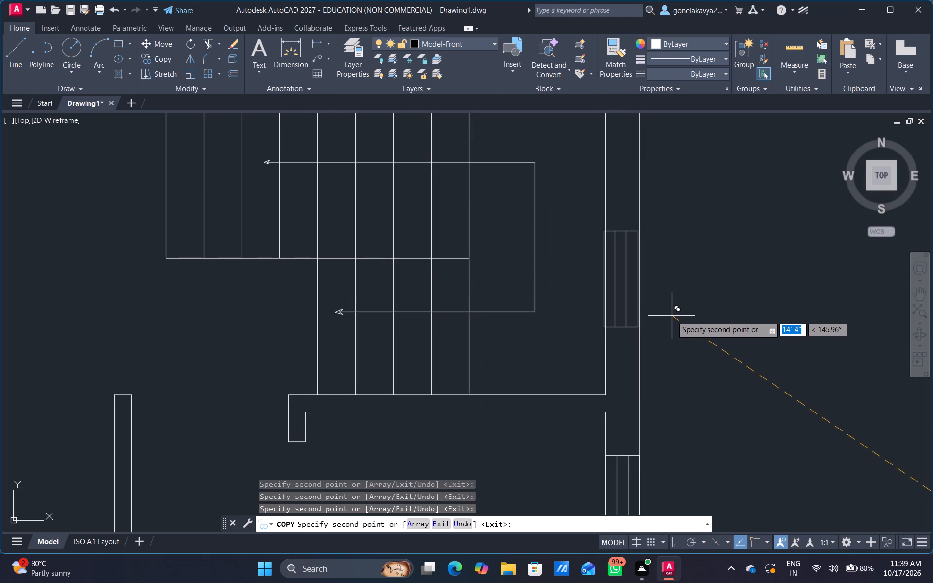
drag(674, 317, 676, 310)
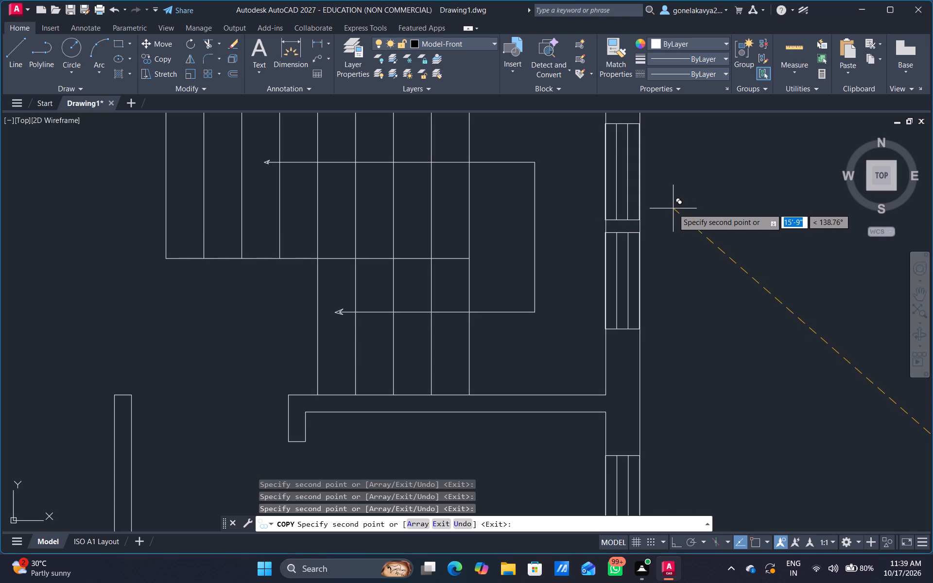
click(673, 208)
Place three more vertical window copies, one below another, in the right outer wall of the upper-right room.
scroll(694, 238, down, 4)
middle_drag(647, 282, 611, 348)
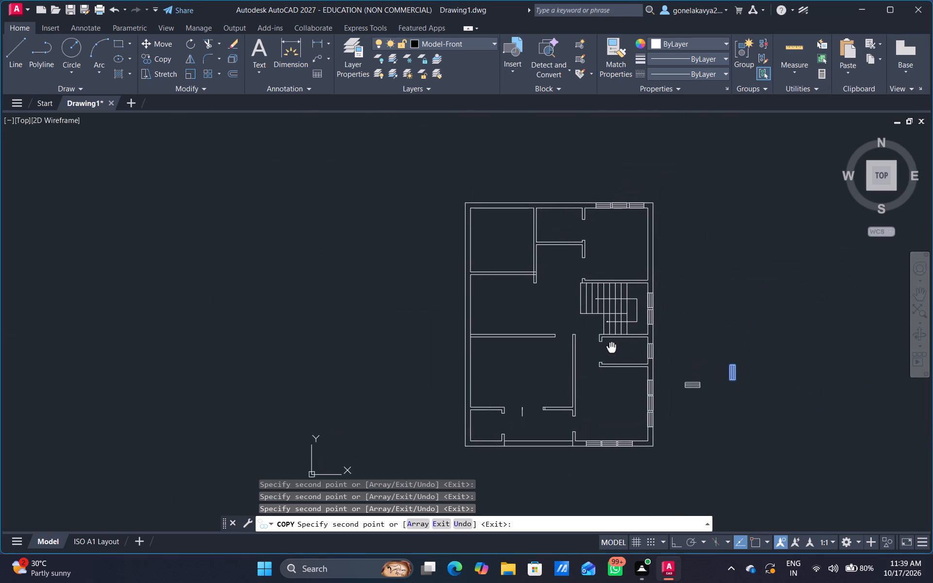
middle_drag(611, 348, 594, 371)
scroll(641, 267, up, 4)
scroll(632, 266, down, 2)
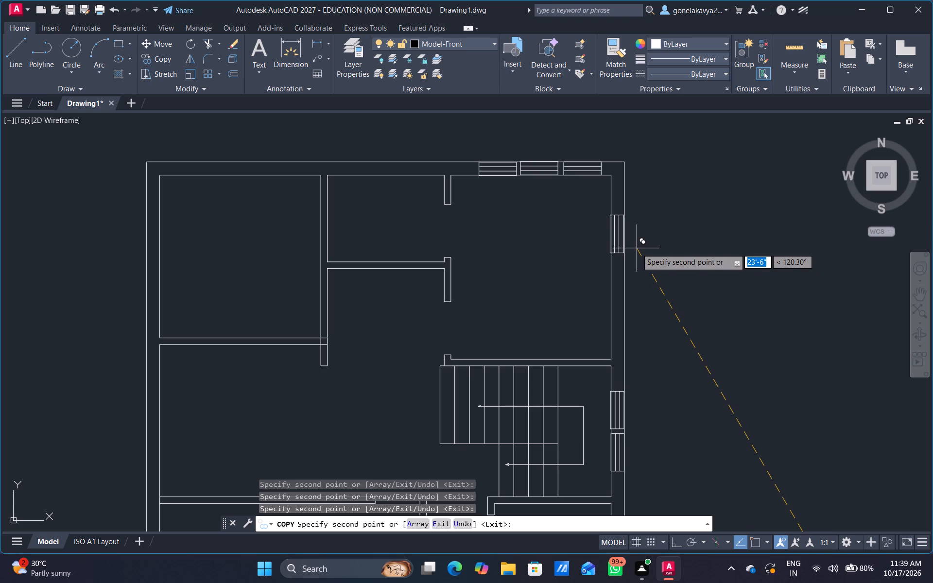
scroll(627, 243, up, 3)
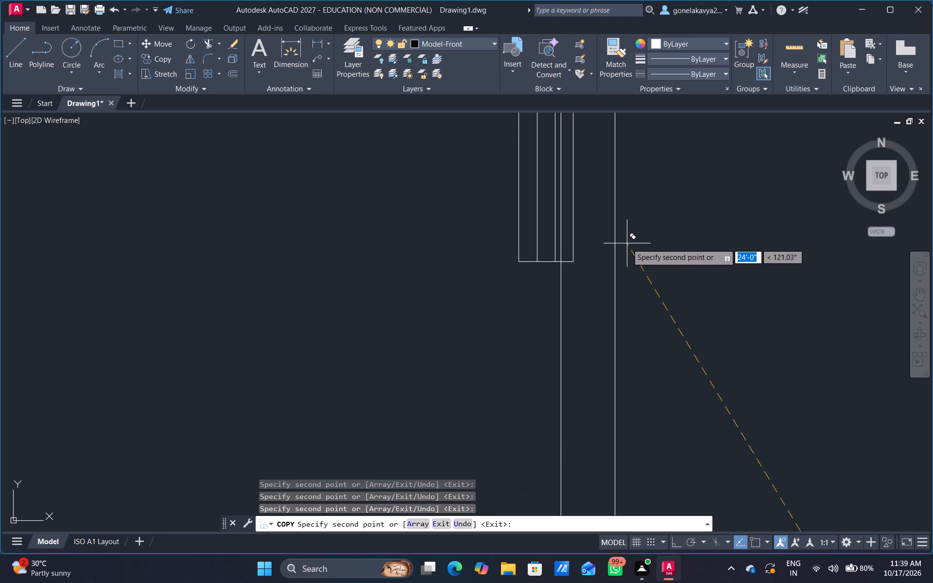
click(669, 239)
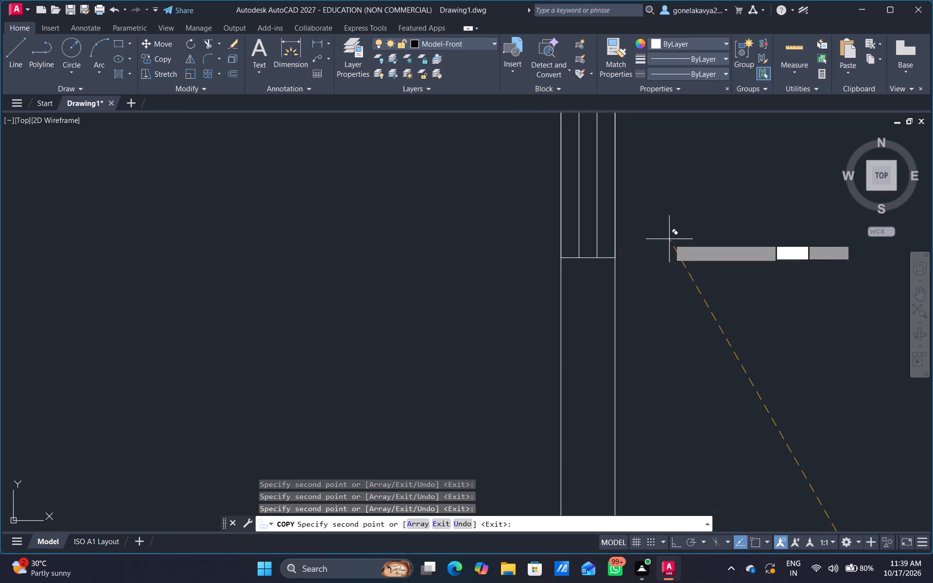
click(668, 404)
middle_drag(690, 410, 690, 252)
scroll(690, 252, down, 1)
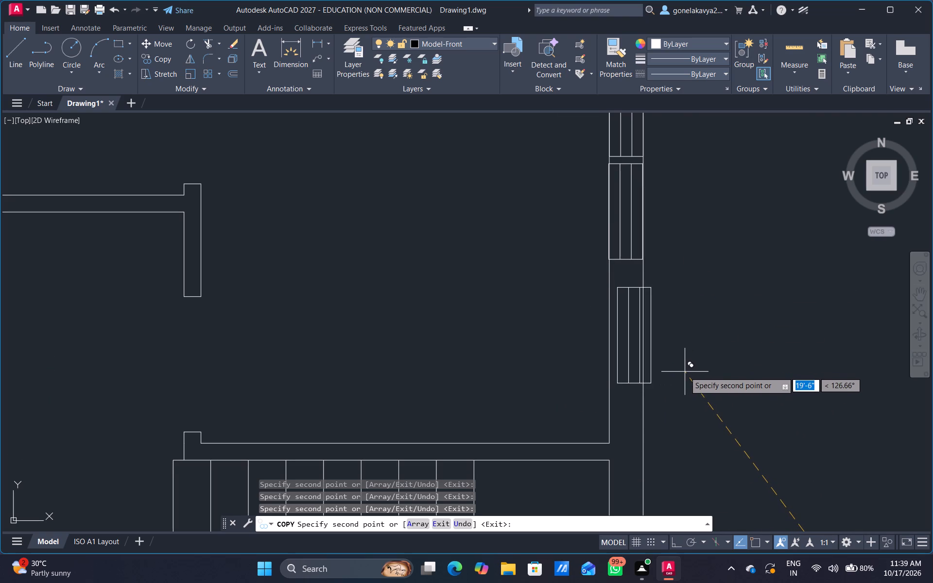
scroll(758, 374, down, 2)
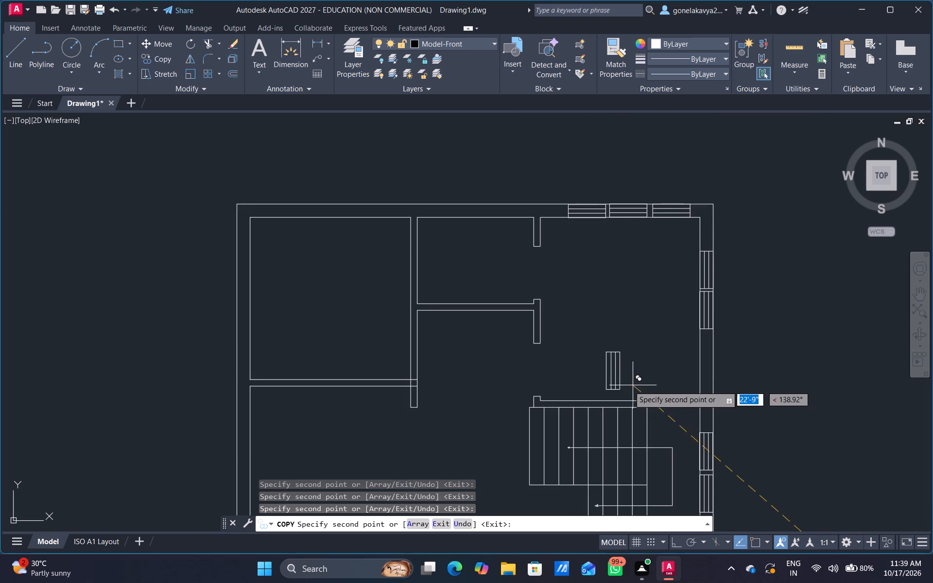
scroll(731, 372, up, 2)
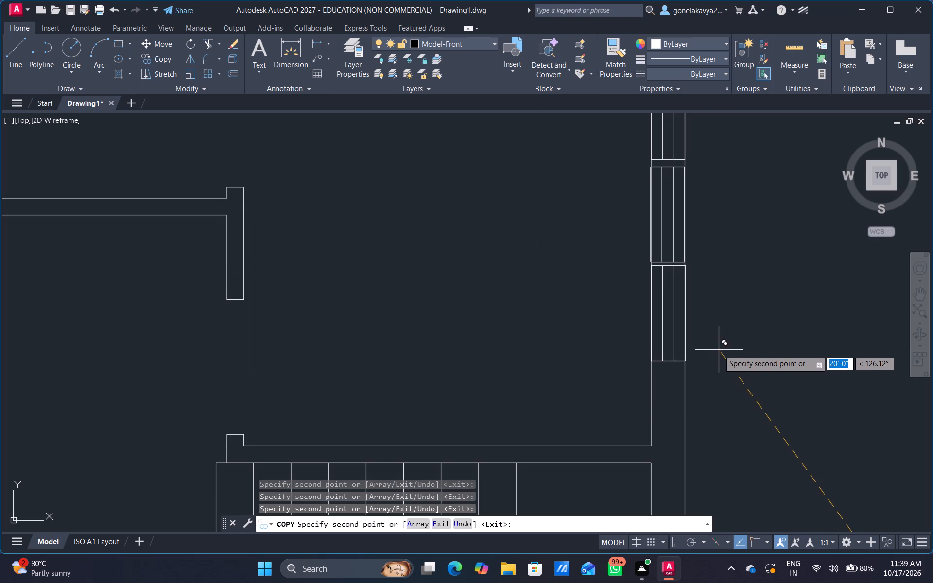
click(719, 350)
Place a vertical window copy in the left outer wall of the upper-left room.
scroll(544, 374, down, 2)
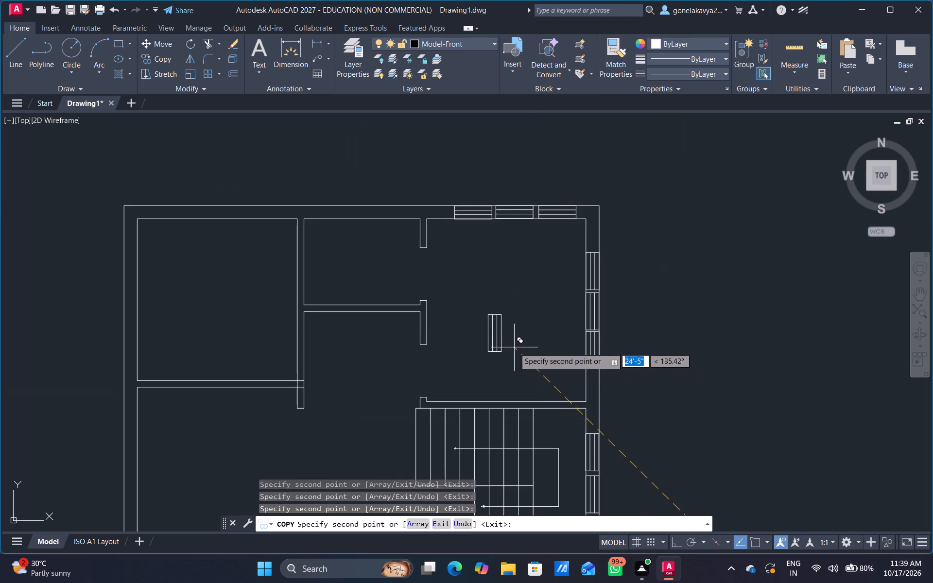
middle_drag(513, 347, 727, 346)
scroll(370, 297, up, 2)
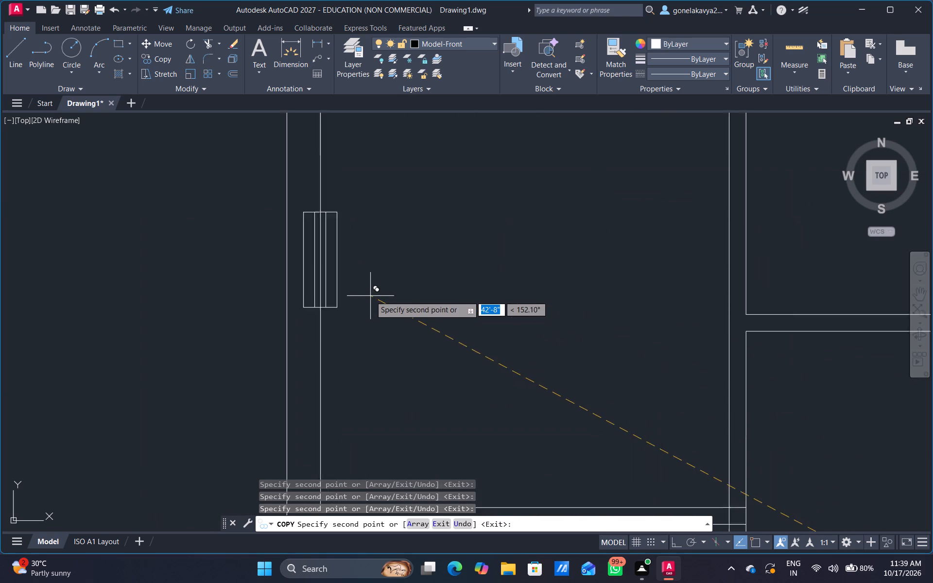
Place two vertical window copies, one below the other, in the left outer wall of the upper-left room.
scroll(370, 296, up, 1)
middle_drag(370, 293, 484, 468)
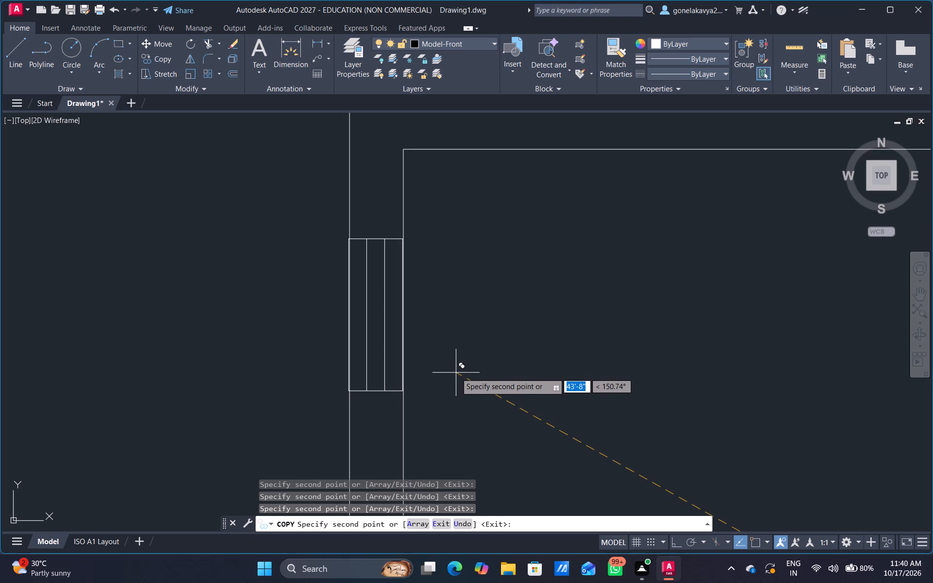
click(458, 373)
scroll(539, 393, down, 3)
middle_drag(545, 404, 564, 308)
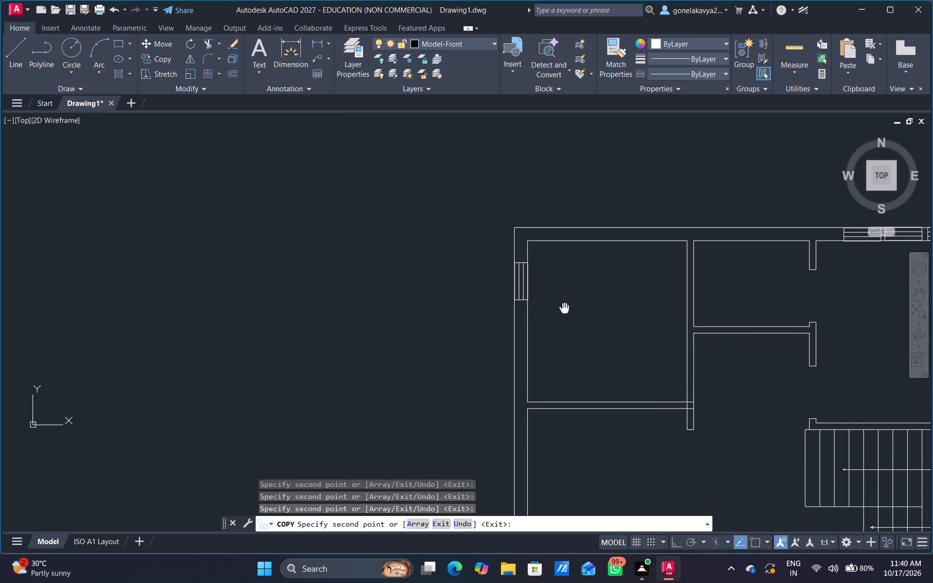
middle_drag(564, 308, 564, 309)
scroll(504, 350, up, 2)
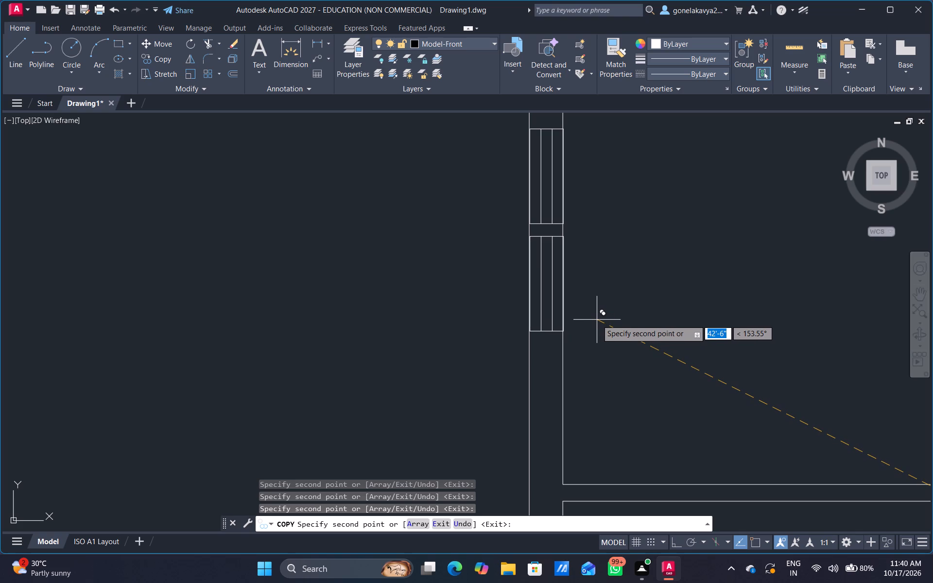
click(597, 320)
Place two vertical window copies, one below the other, in the left outer wall of the middle-left room.
scroll(658, 332, down, 3)
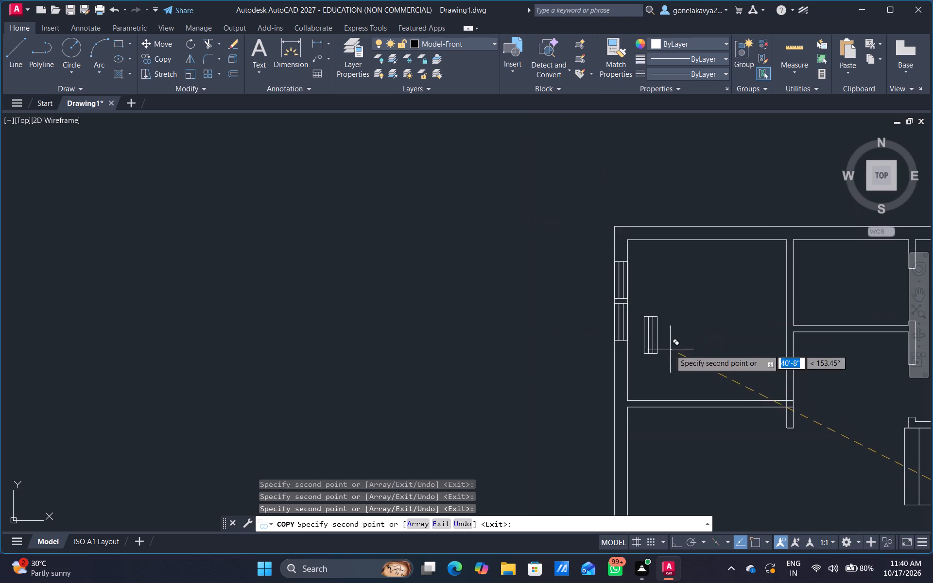
middle_drag(688, 362, 674, 235)
scroll(708, 223, down, 1)
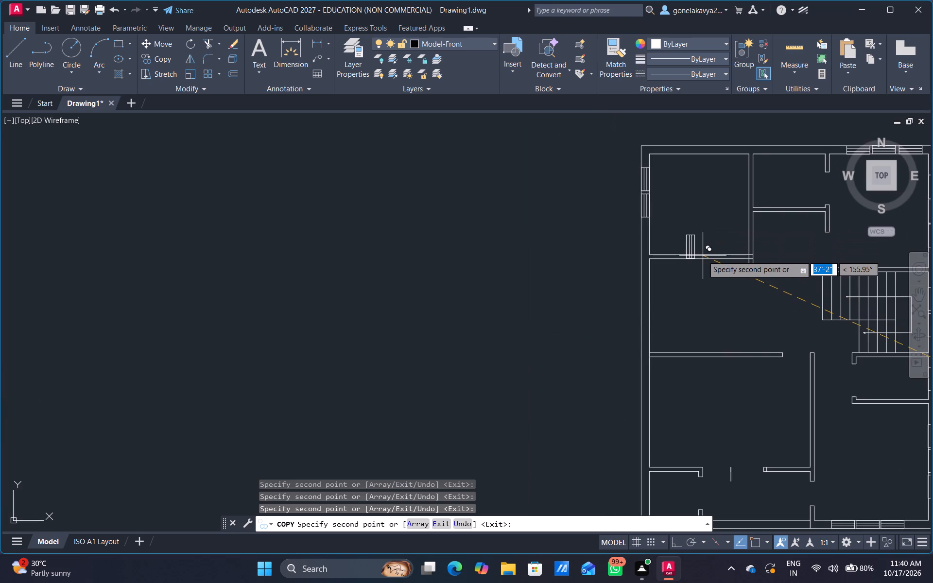
scroll(664, 326, up, 2)
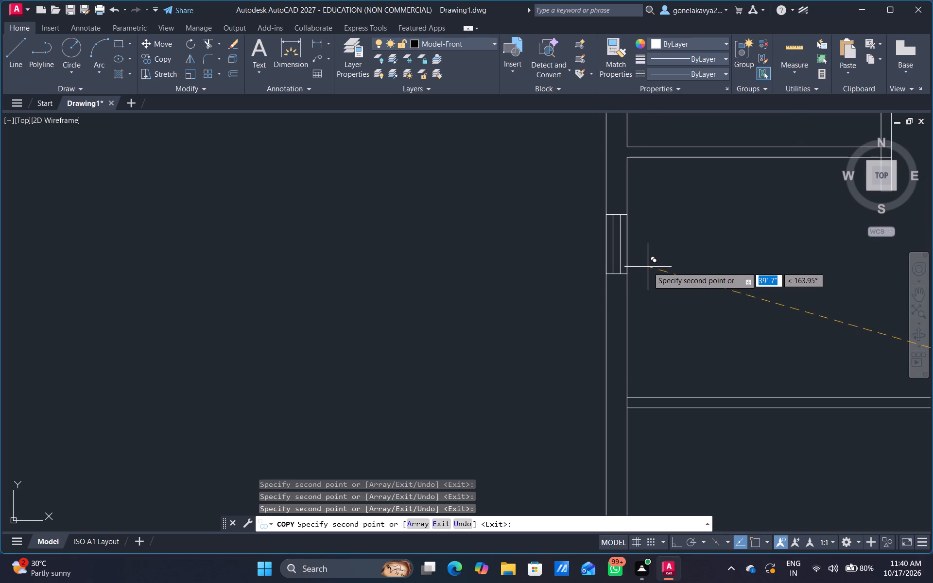
click(648, 267)
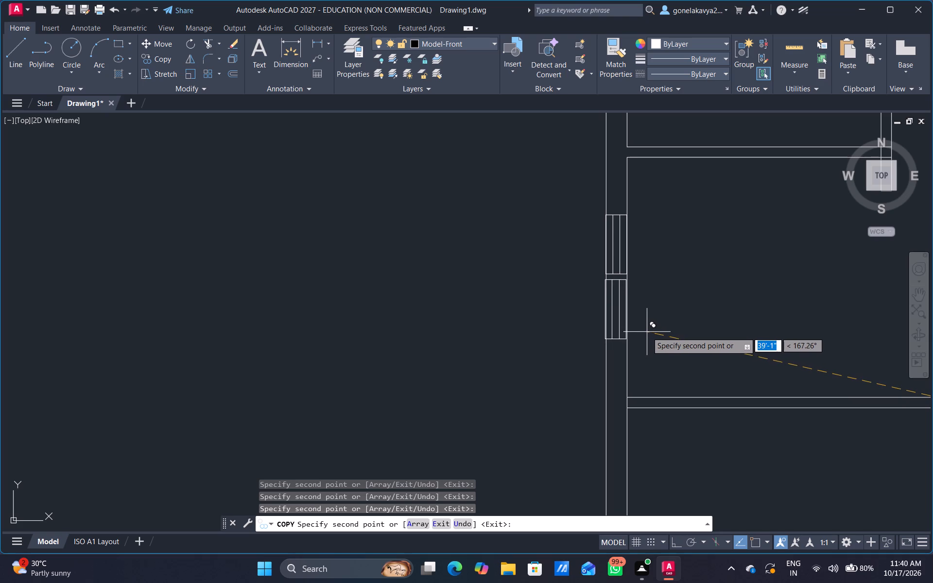
scroll(645, 330, up, 3)
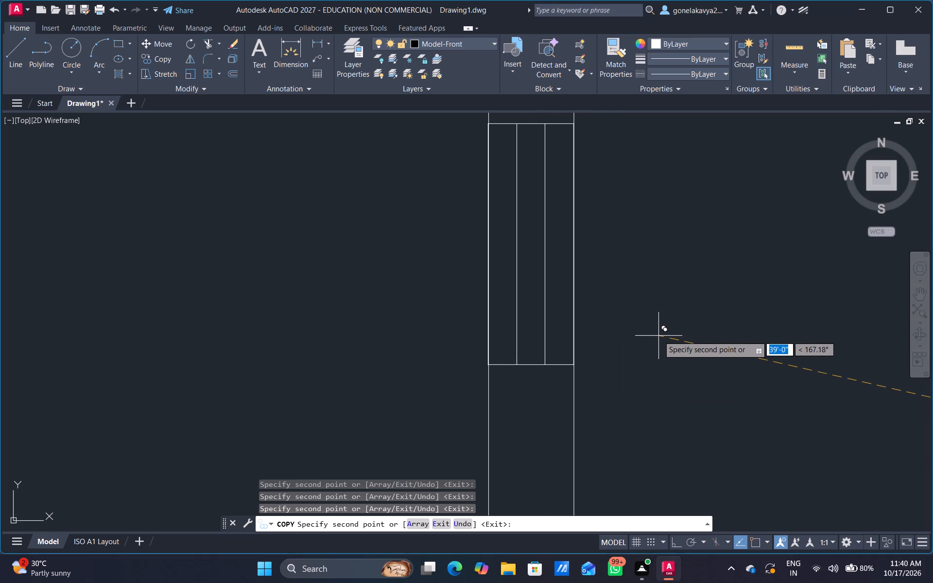
click(658, 336)
Place three vertical window copies, one above another, in the left outer wall of the large lower-left room.
scroll(743, 335, down, 3)
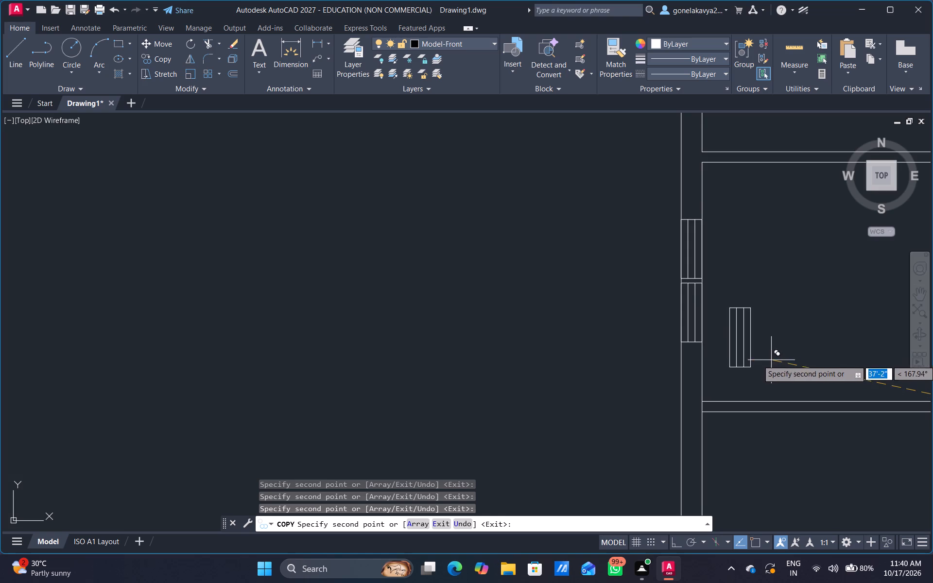
middle_drag(771, 360, 690, 93)
scroll(671, 124, down, 1)
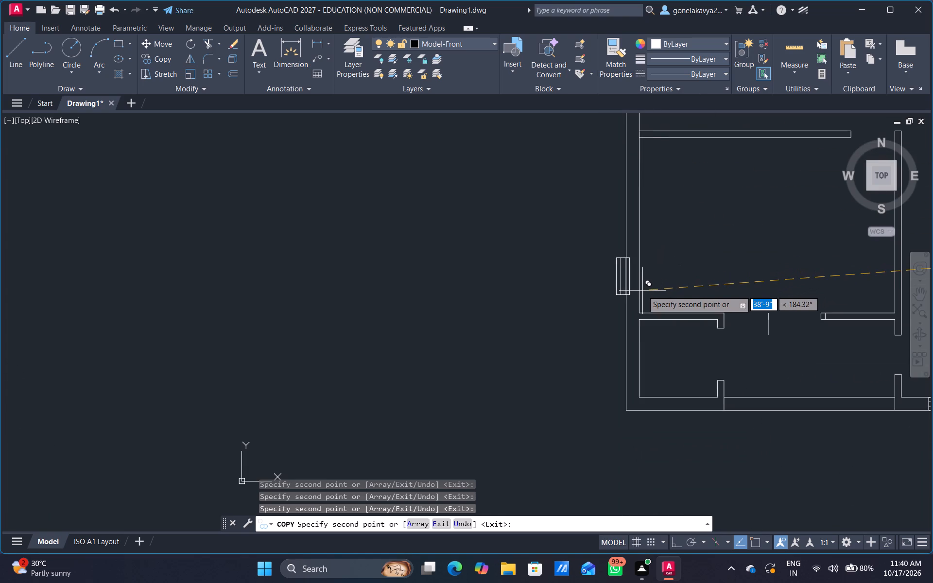
scroll(642, 291, up, 3)
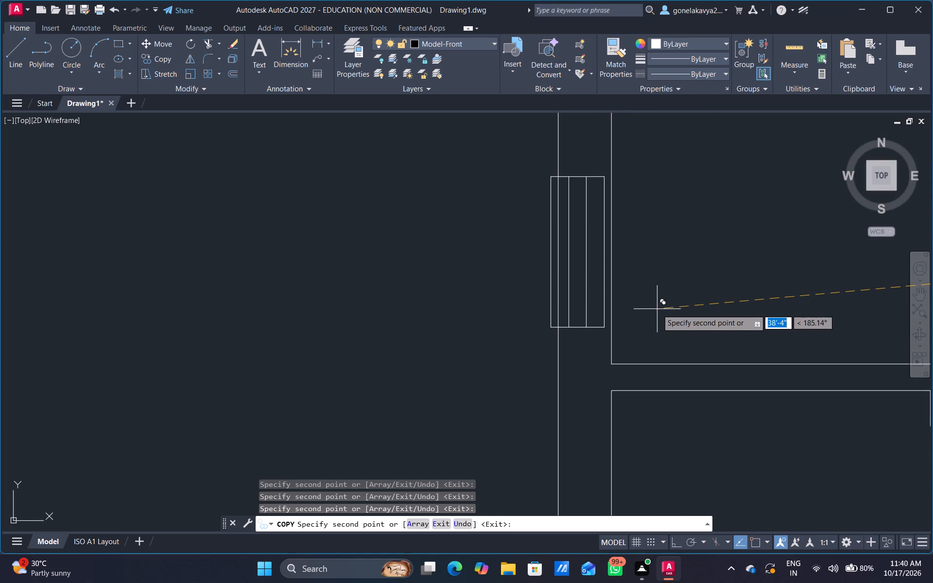
click(664, 285)
middle_drag(707, 265, 707, 272)
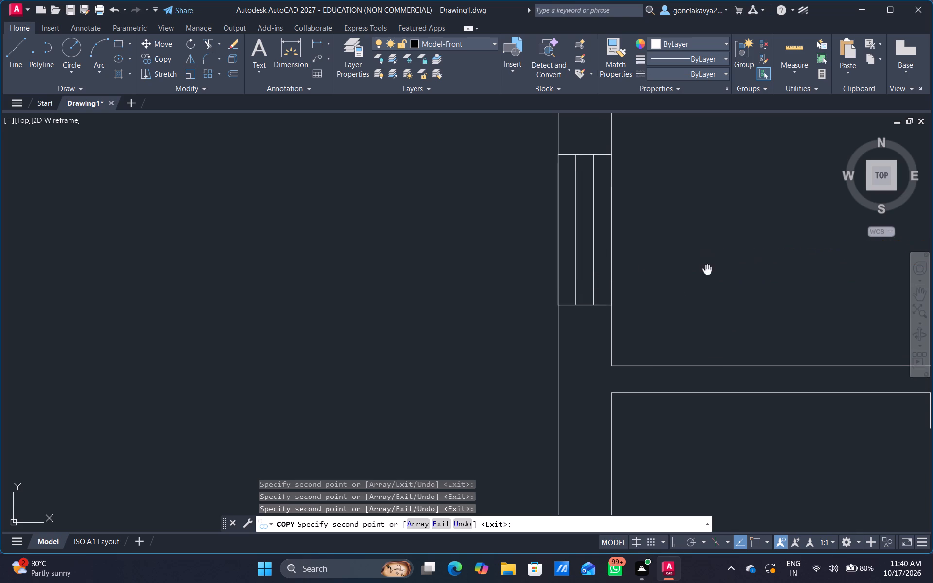
middle_drag(707, 272, 693, 365)
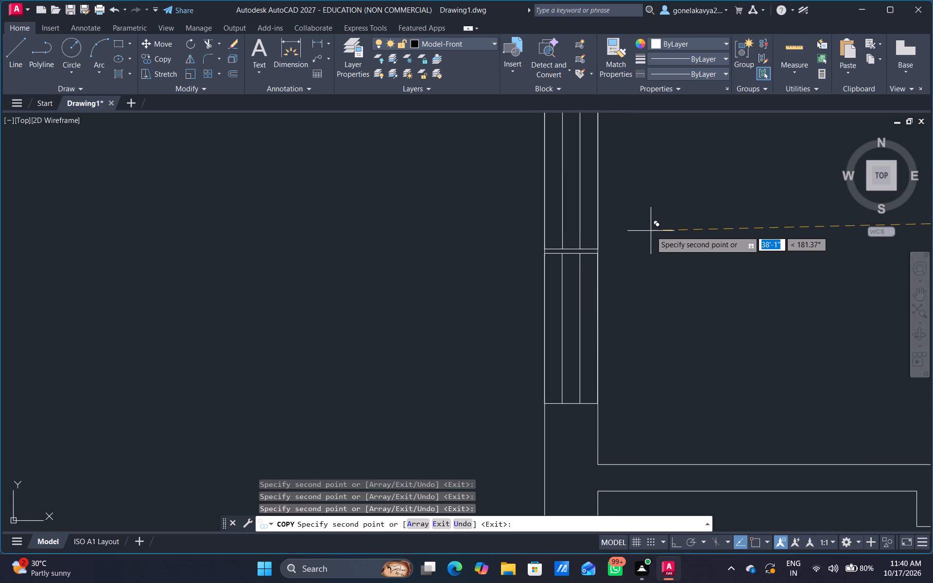
click(651, 231)
scroll(701, 227, down, 1)
middle_drag(709, 228, 697, 286)
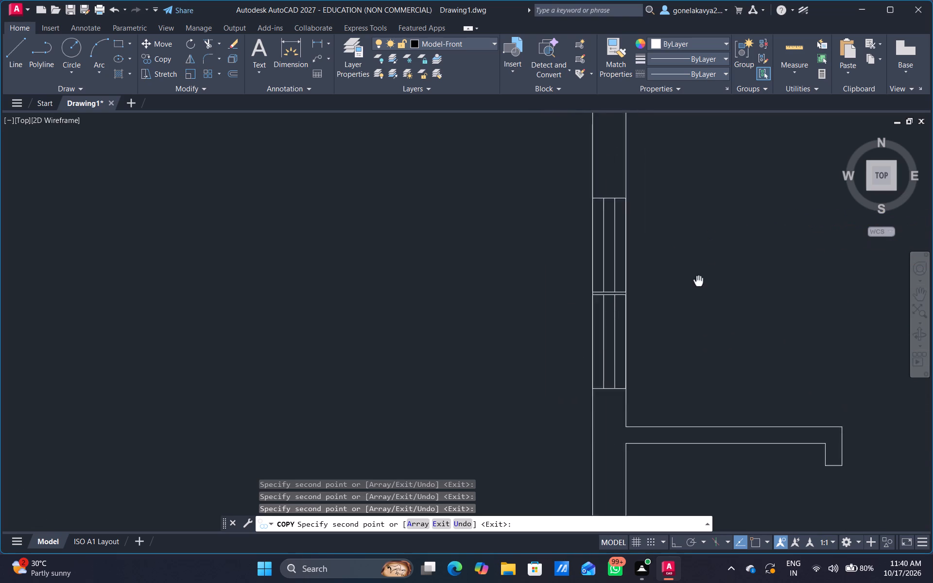
middle_drag(697, 286, 678, 365)
scroll(651, 231, up, 3)
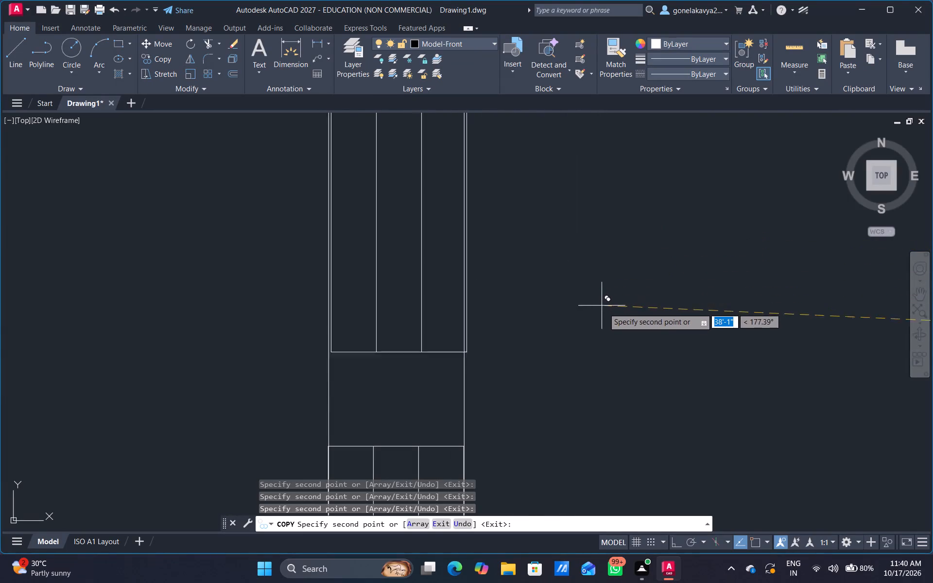
click(599, 391)
scroll(639, 363, down, 4)
middle_drag(730, 376, 534, 276)
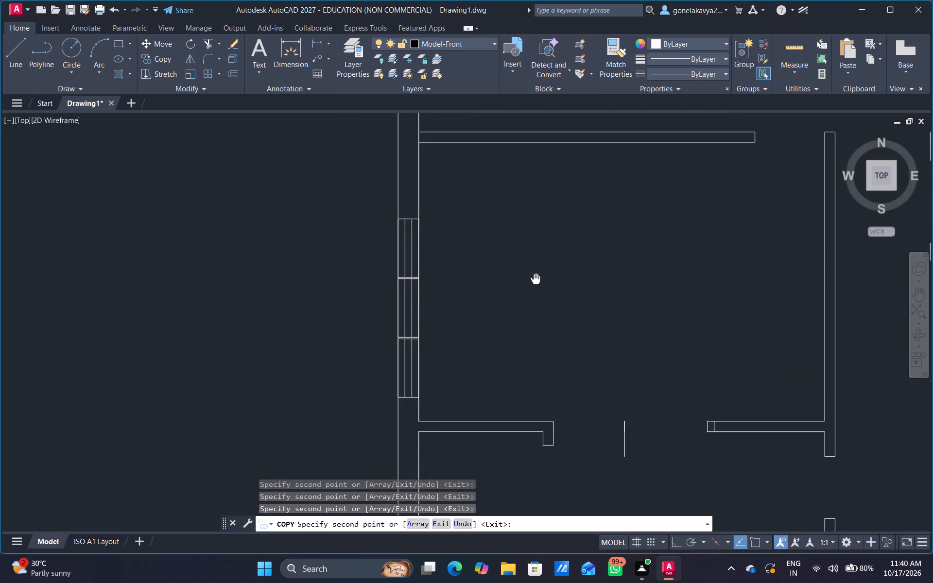
middle_drag(534, 276, 497, 285)
scroll(548, 329, down, 1)
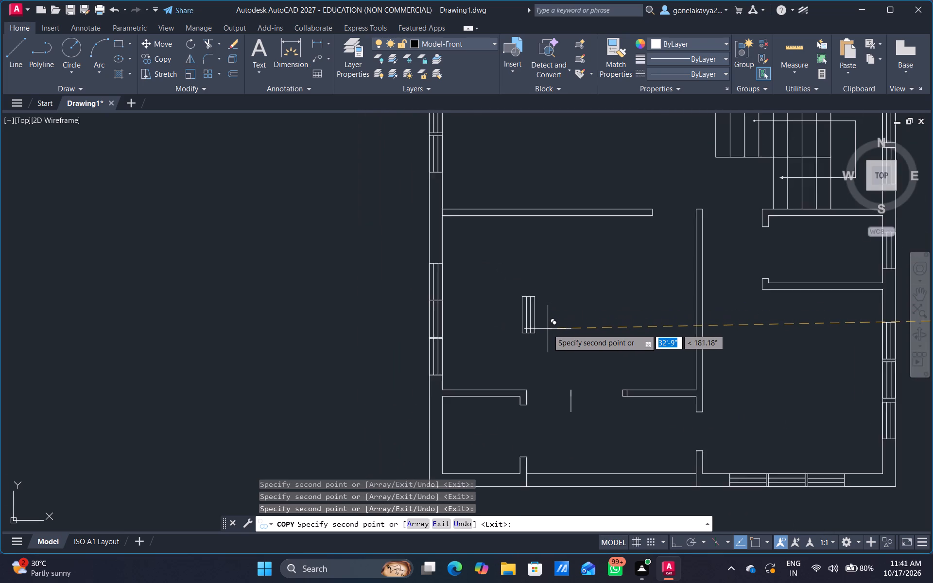
scroll(549, 331, down, 1)
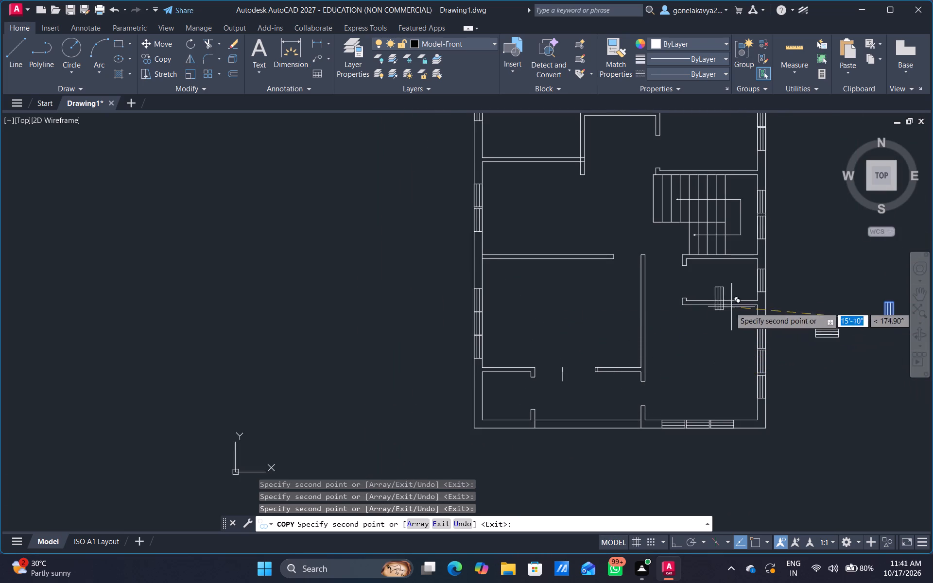
key(Escape)
Copy the spare horizontal window symbol into the top outer wall of the small upper-middle room.
drag(868, 346, 798, 313)
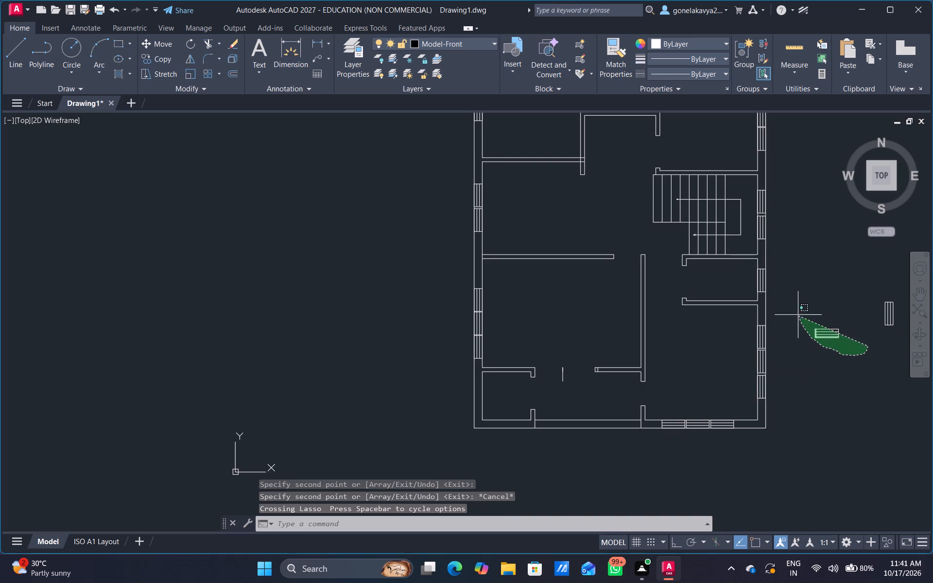
drag(798, 313, 820, 291)
right_click(822, 291)
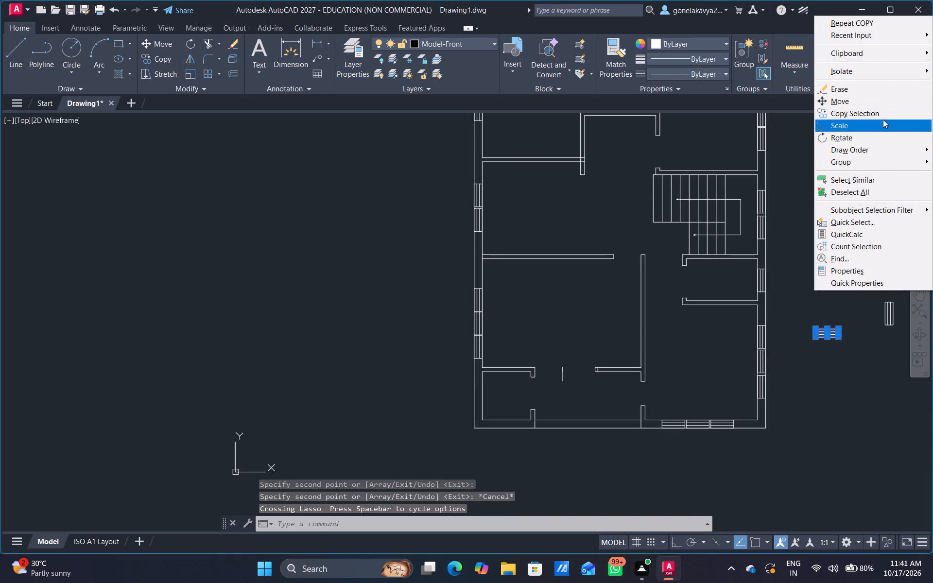
click(882, 111)
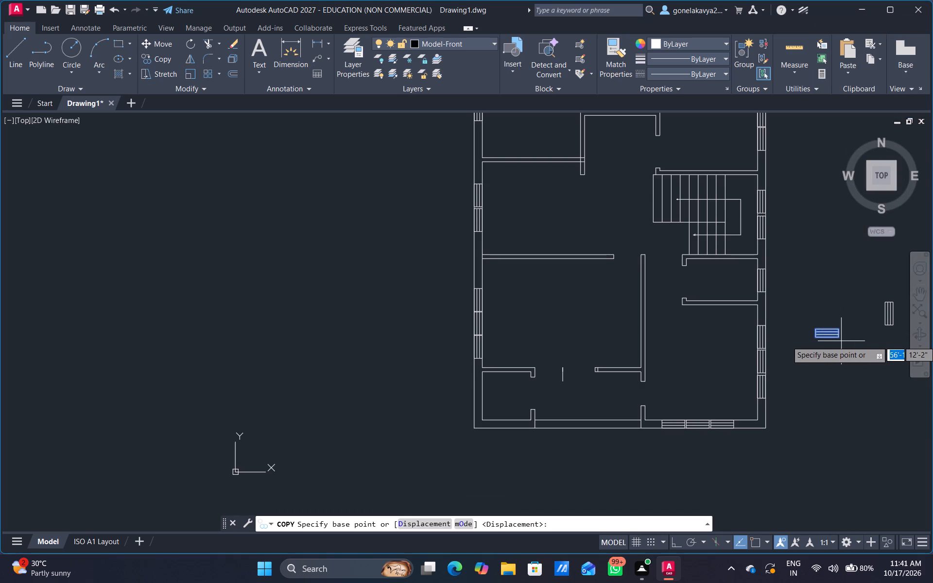
click(839, 341)
middle_drag(703, 148, 662, 504)
scroll(593, 419, up, 3)
click(593, 419)
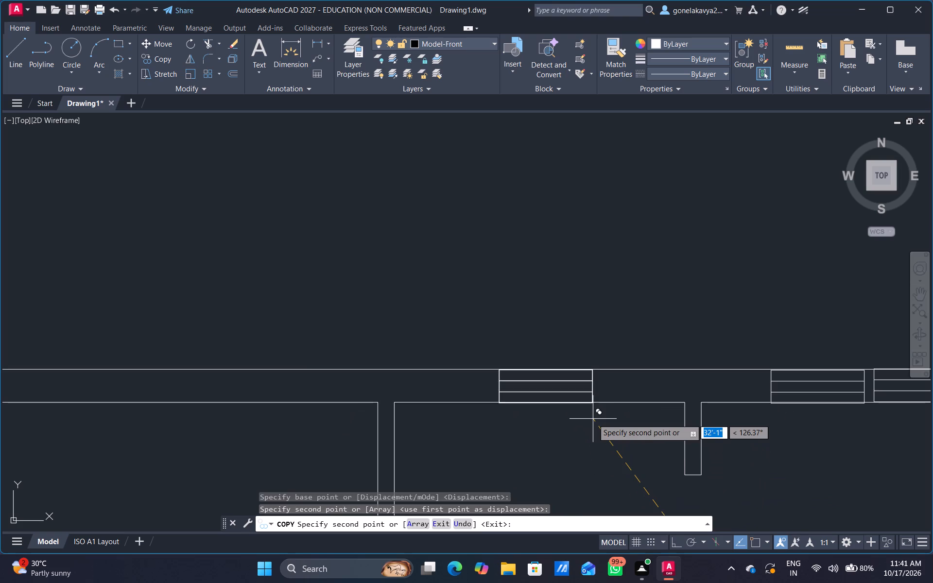
scroll(681, 468, down, 2)
key(Escape)
Delete the spare horizontal and vertical window symbols beside the floor plan.
middle_drag(756, 500, 613, 231)
scroll(613, 231, down, 1)
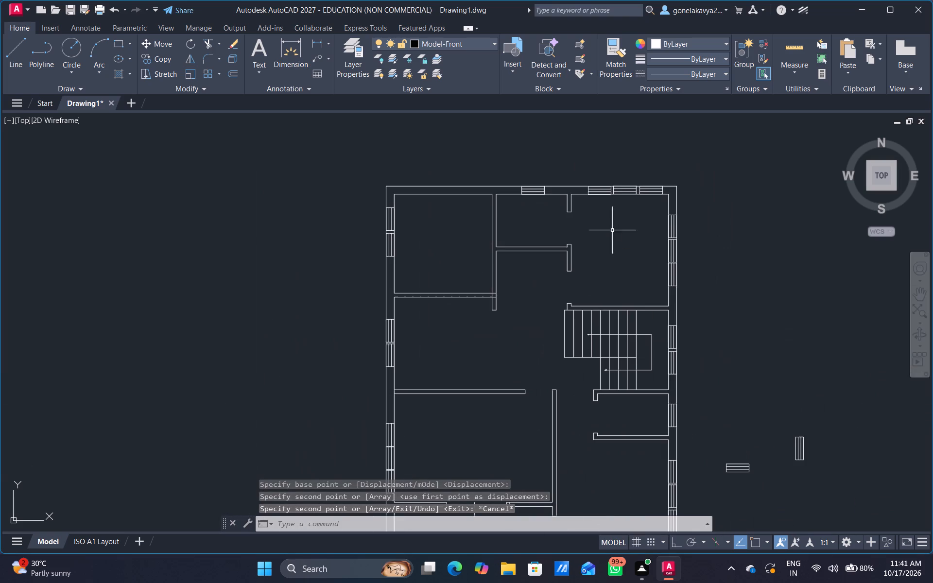
scroll(739, 493, down, 1)
middle_drag(737, 490, 654, 362)
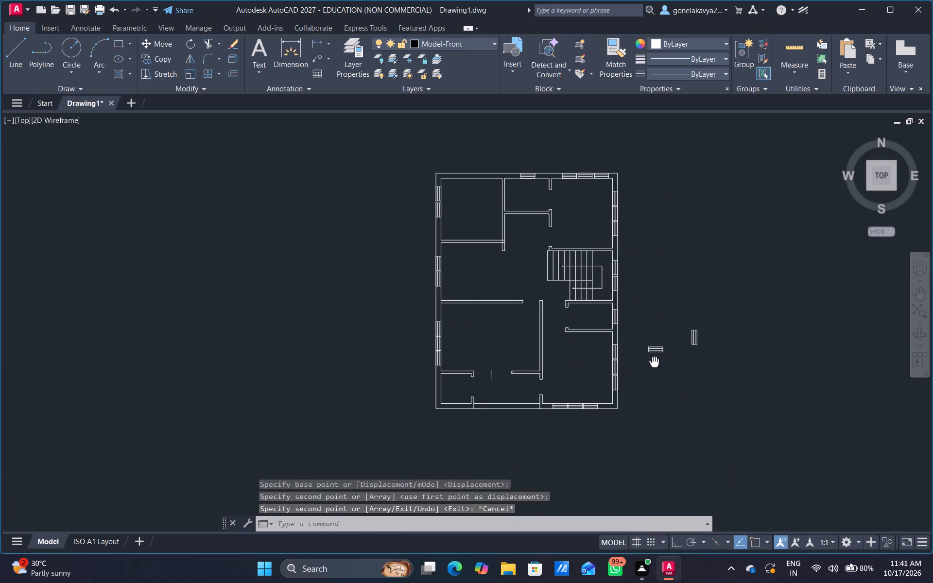
middle_drag(654, 362, 622, 404)
drag(625, 409, 612, 400)
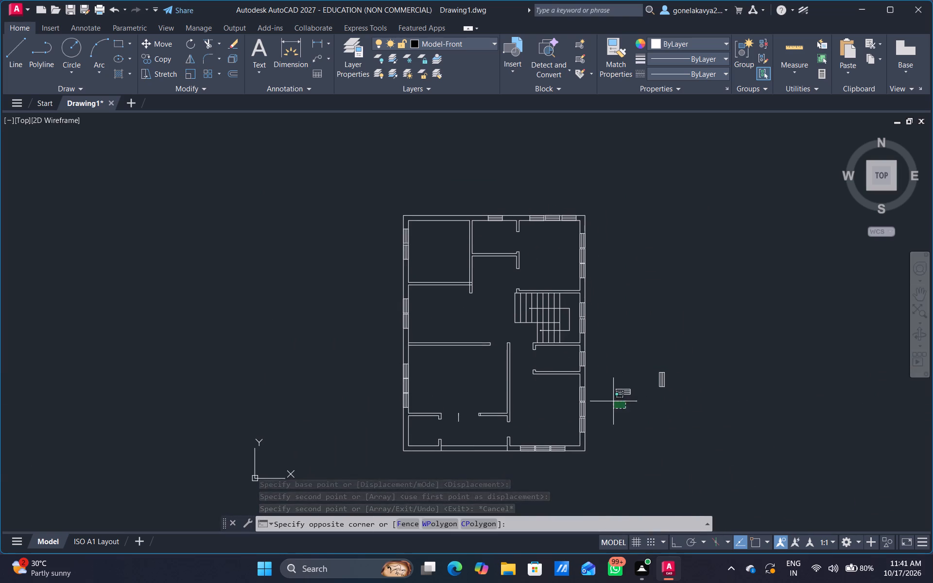
drag(612, 400, 684, 415)
key(Delete)
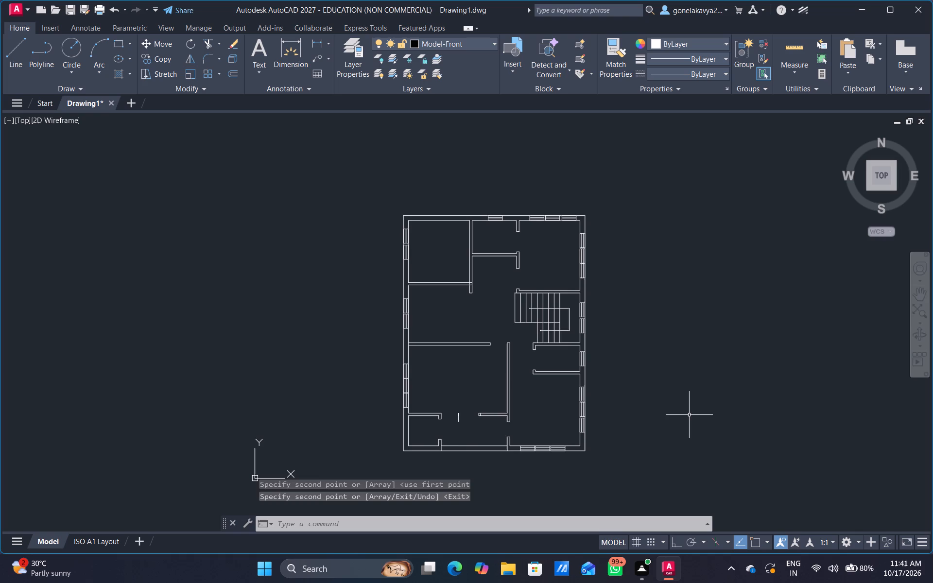
With Ortho on, draw a line outline 4.5" high and about 2'-3" long beside the plan, its bottom line running past the left side.
key(l)
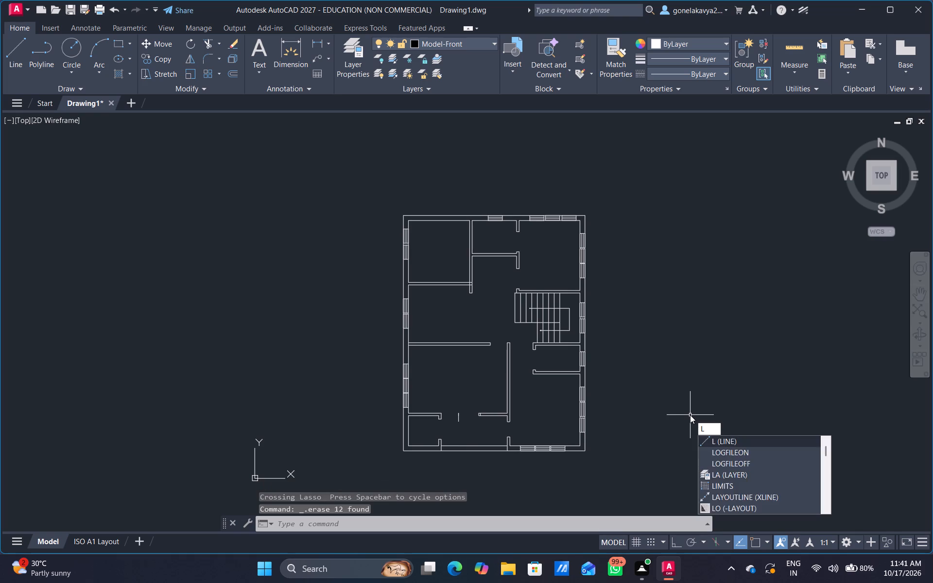
key(Return)
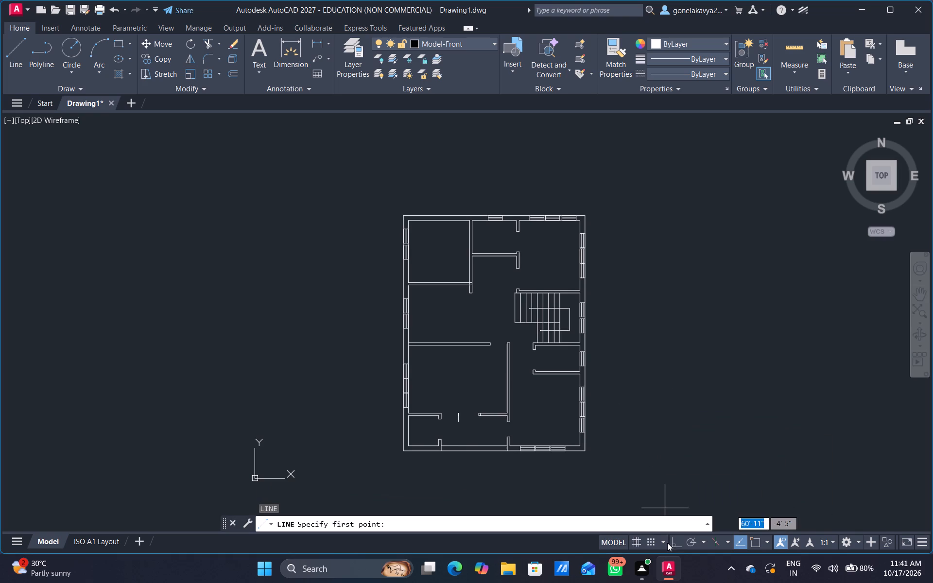
click(671, 540)
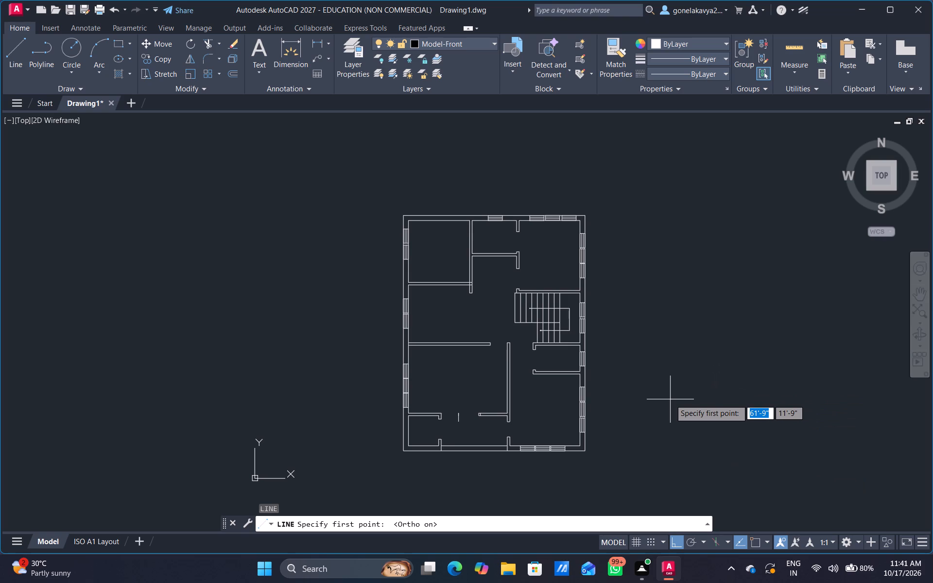
drag(639, 378, 637, 373)
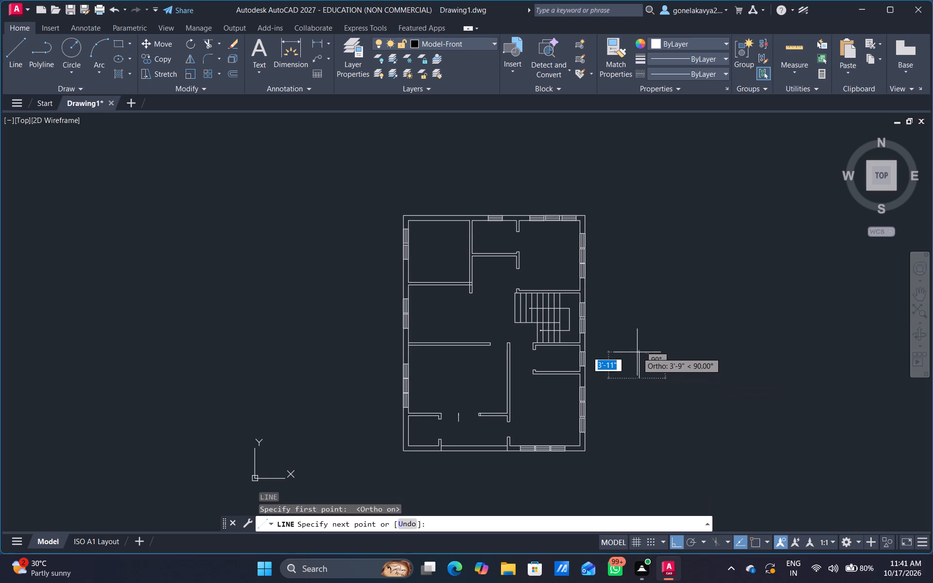
text(4.5)
key(shift+quotedbl)
key(Return)
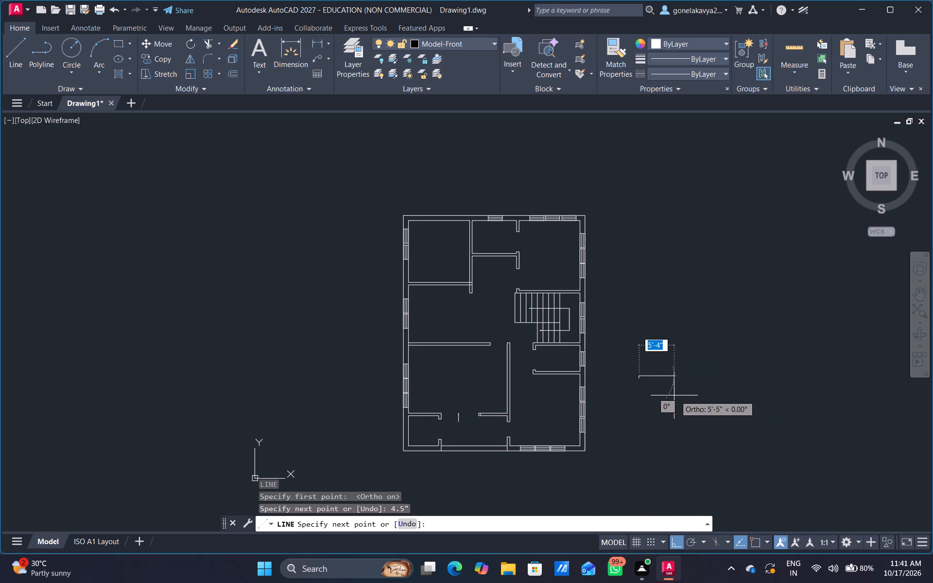
click(654, 378)
text(4.5")
key(Return)
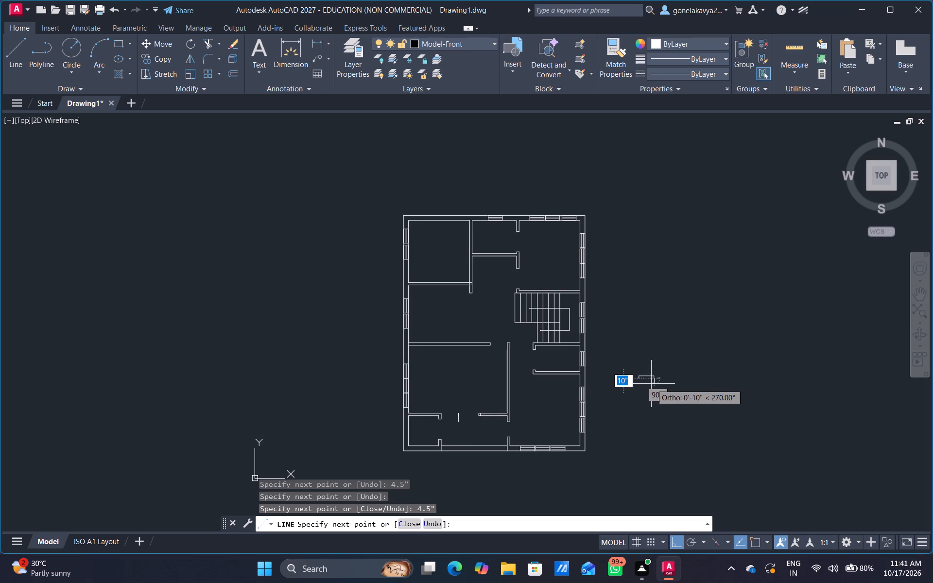
click(628, 387)
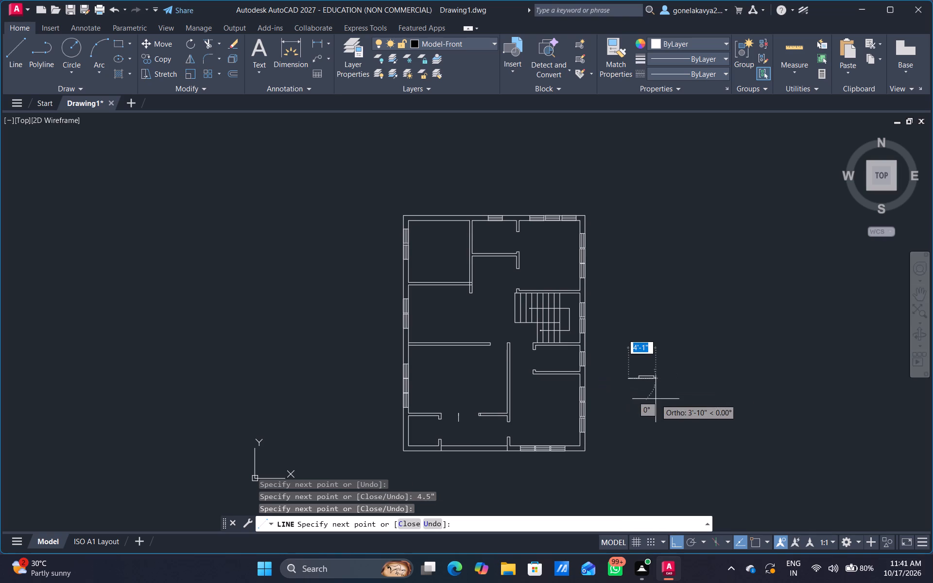
key(Escape)
Trim off the bottom line's overhang past the left side of the 4.5" outline beside the plan.
scroll(654, 380, up, 4)
middle_drag(598, 426, 587, 472)
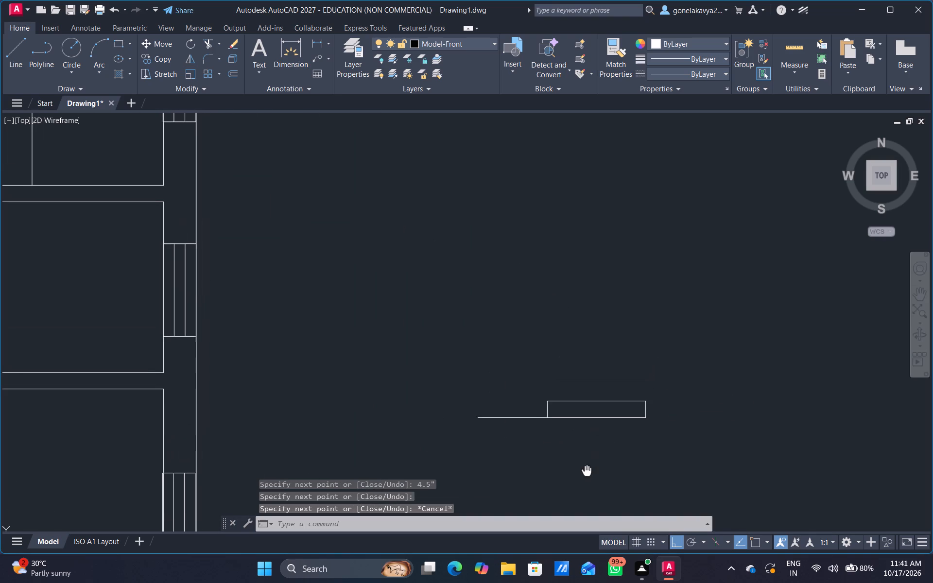
middle_drag(587, 472, 585, 470)
scroll(568, 449, up, 1)
key(t)
key(r)
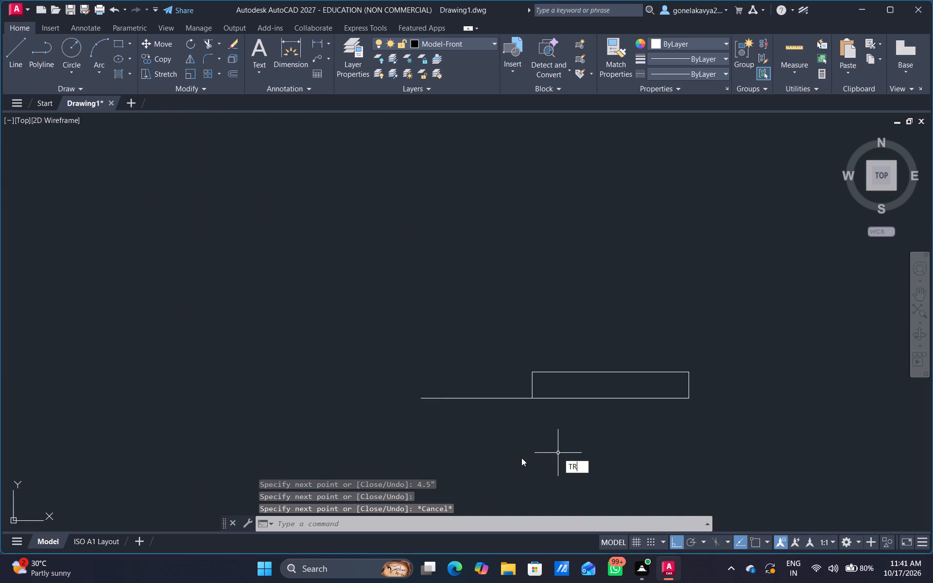
drag(513, 446, 521, 361)
drag(516, 369, 497, 440)
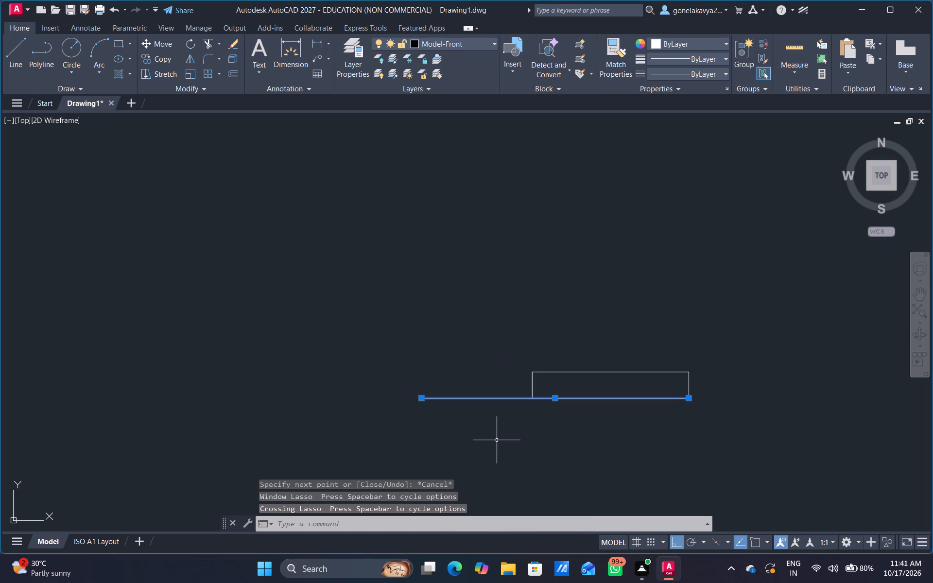
key(Escape)
text(TR)
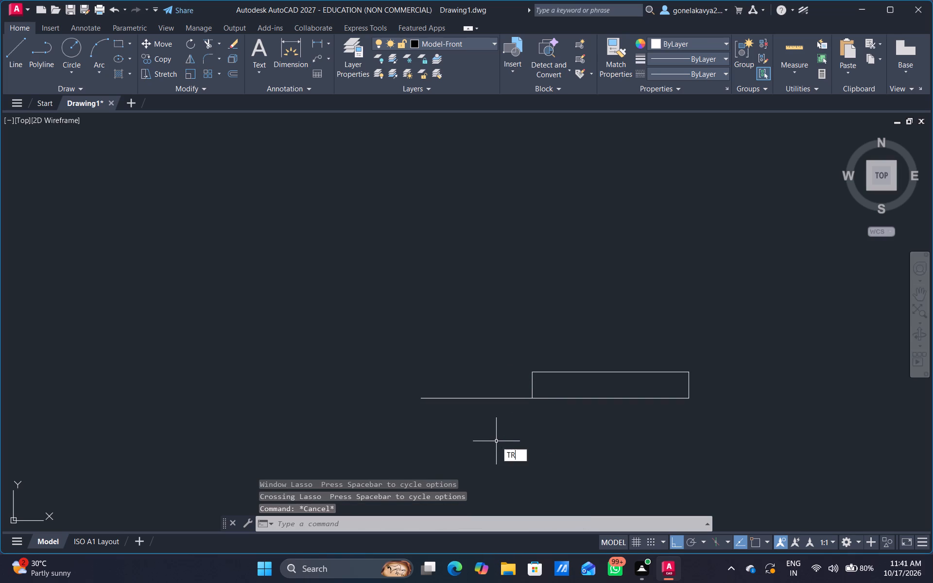
key(space)
drag(497, 438, 519, 346)
middle_drag(559, 447, 559, 447)
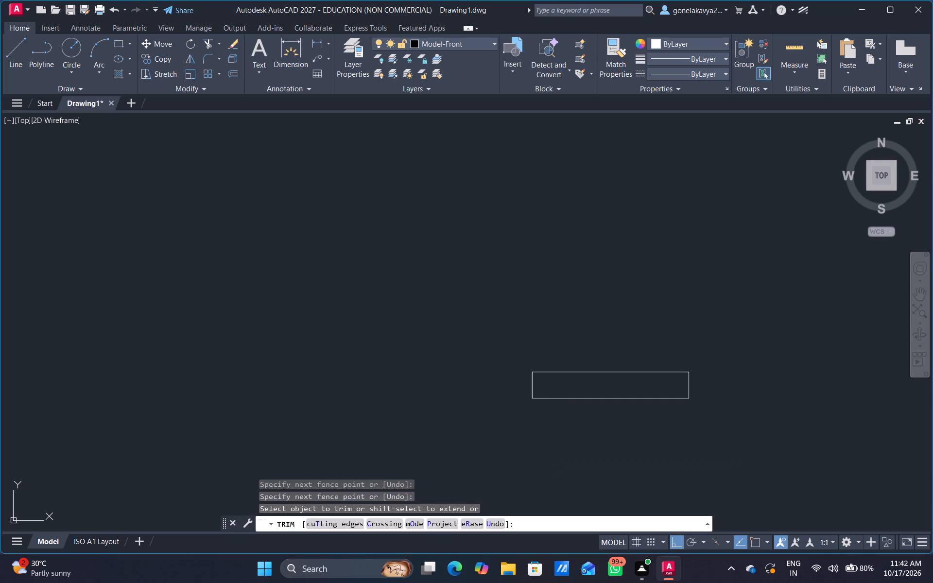
middle_drag(559, 447, 488, 479)
scroll(488, 479, up, 1)
key(Escape)
Offset the outline's top and bottom lines 2" inward to form the symbol's two middle lines.
key(o)
key(Return)
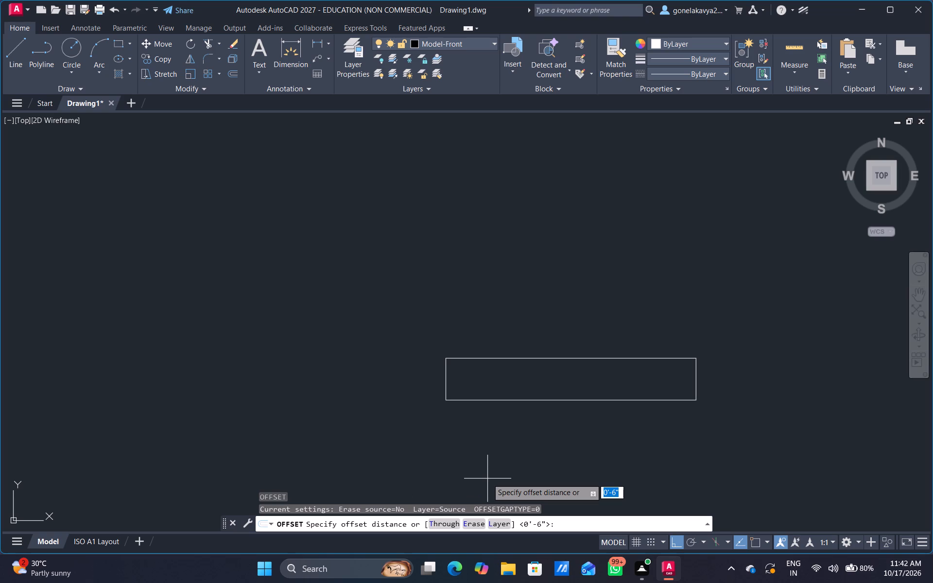
key(2)
key(shift+quotedbl)
key(Return)
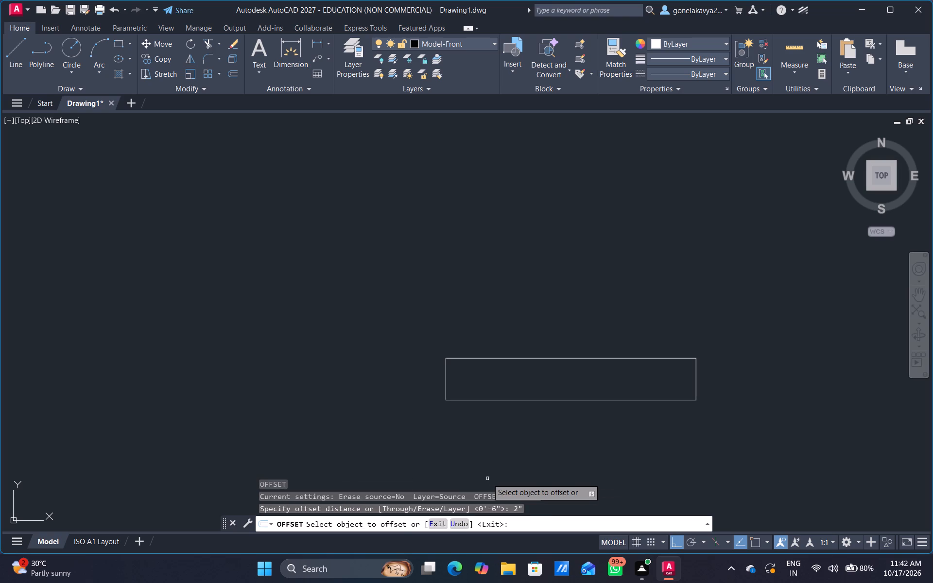
click(606, 360)
click(608, 373)
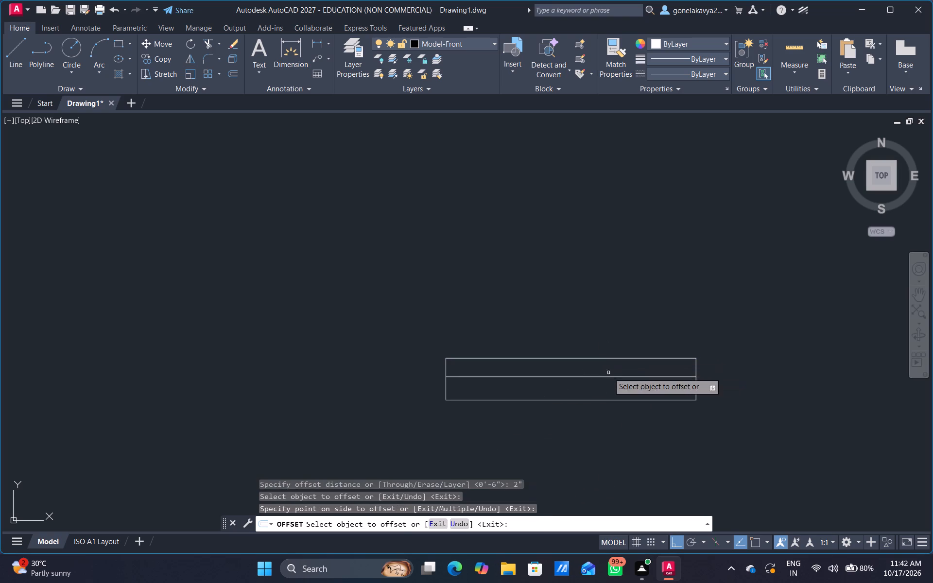
click(602, 401)
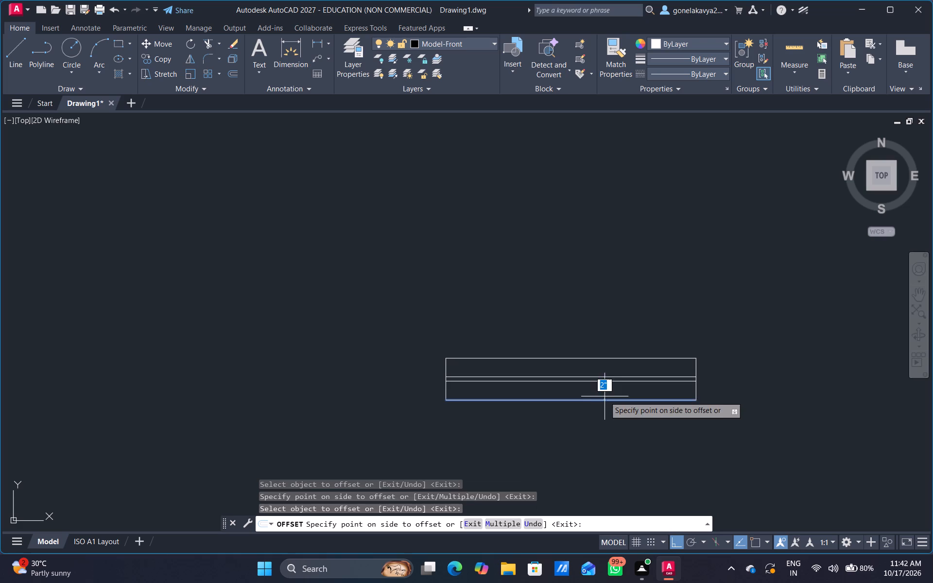
click(608, 388)
key(Escape)
With Ortho off, copy the whole 4.5" symbol into the short partition below the large lower-left room, beside the door opening.
drag(659, 441, 454, 420)
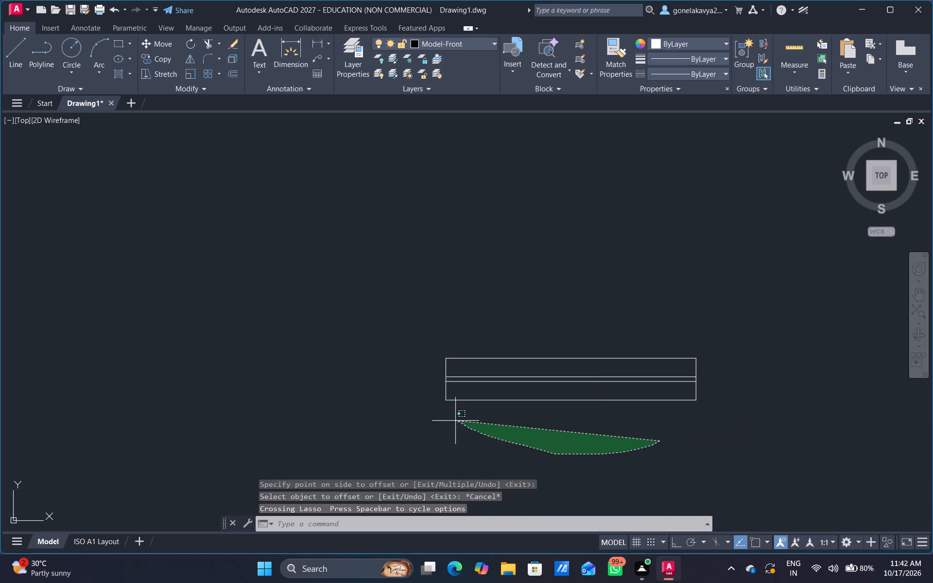
drag(454, 420, 657, 285)
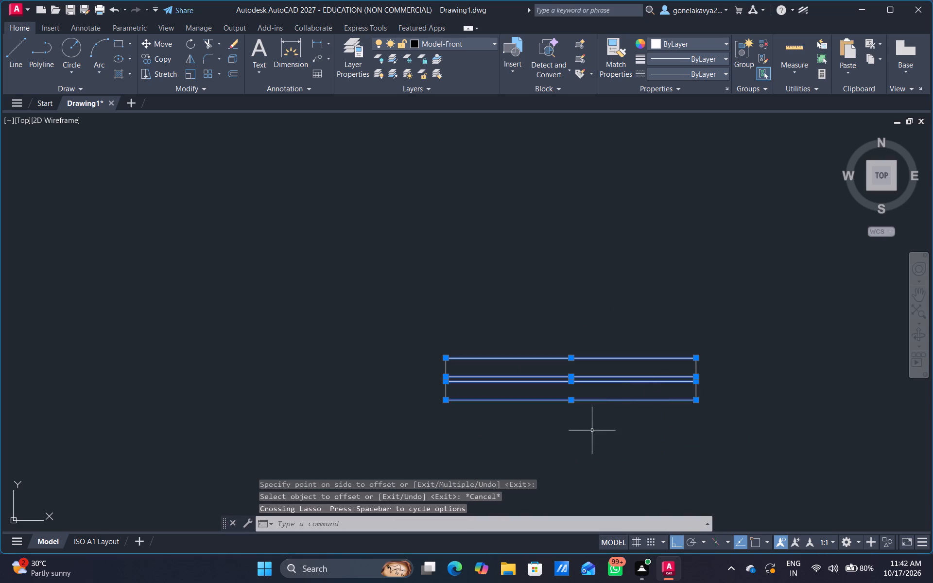
middle_drag(598, 435, 683, 445)
scroll(744, 463, down, 2)
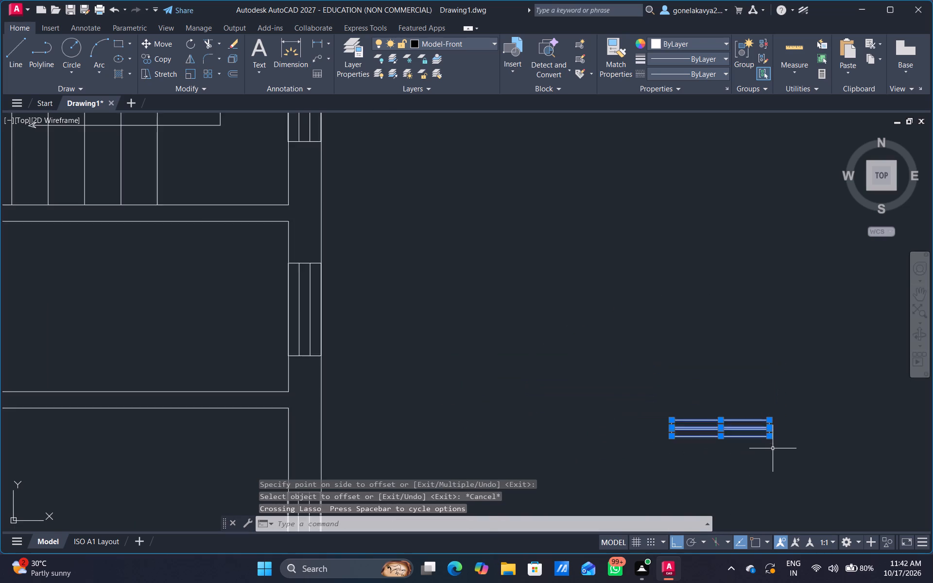
scroll(773, 448, down, 1)
drag(779, 450, 795, 457)
right_click(792, 459)
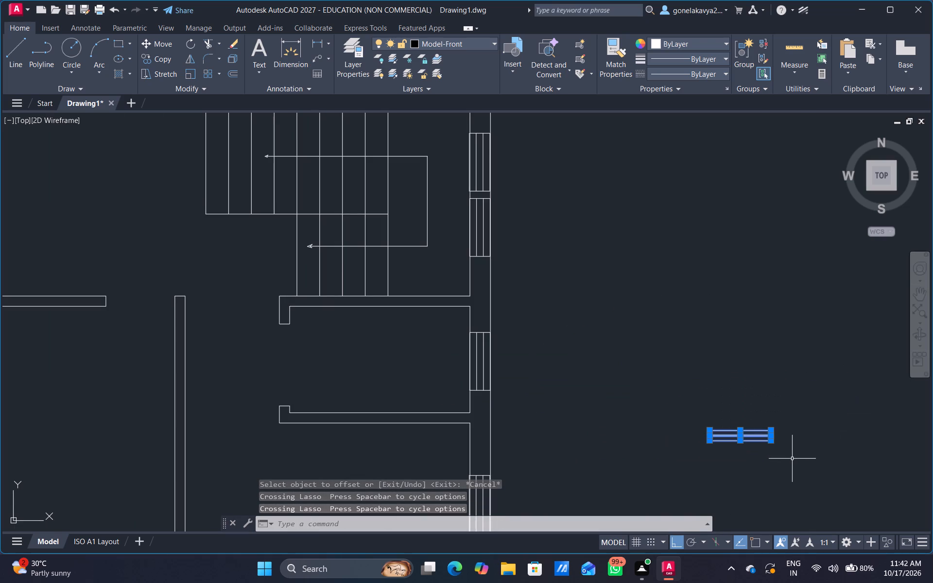
drag(837, 277, 837, 284)
click(790, 427)
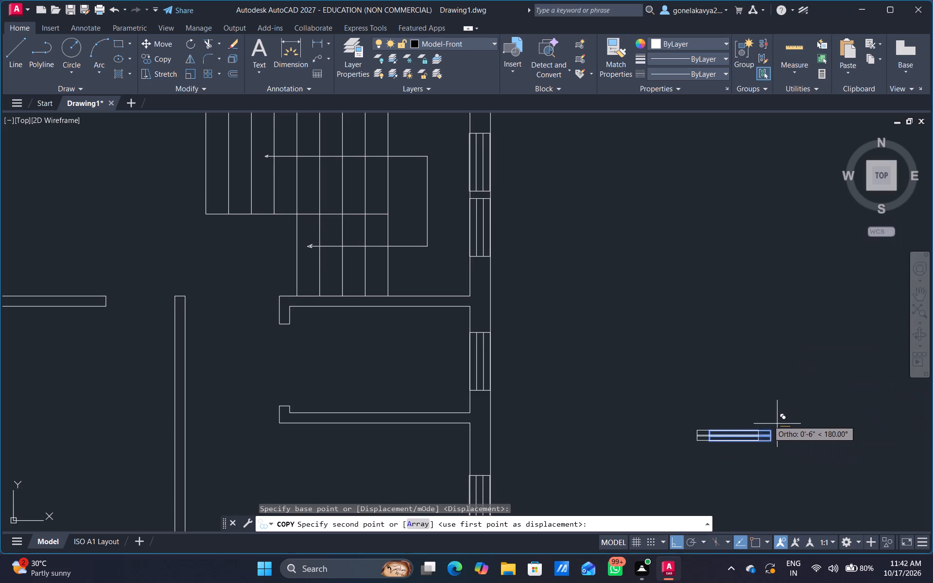
scroll(548, 347, down, 2)
click(674, 542)
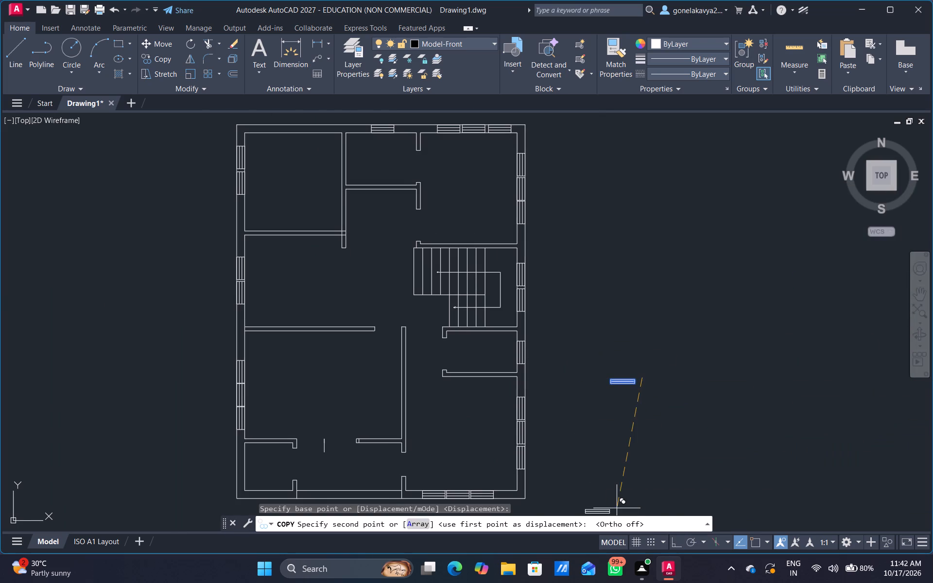
middle_drag(534, 422, 770, 423)
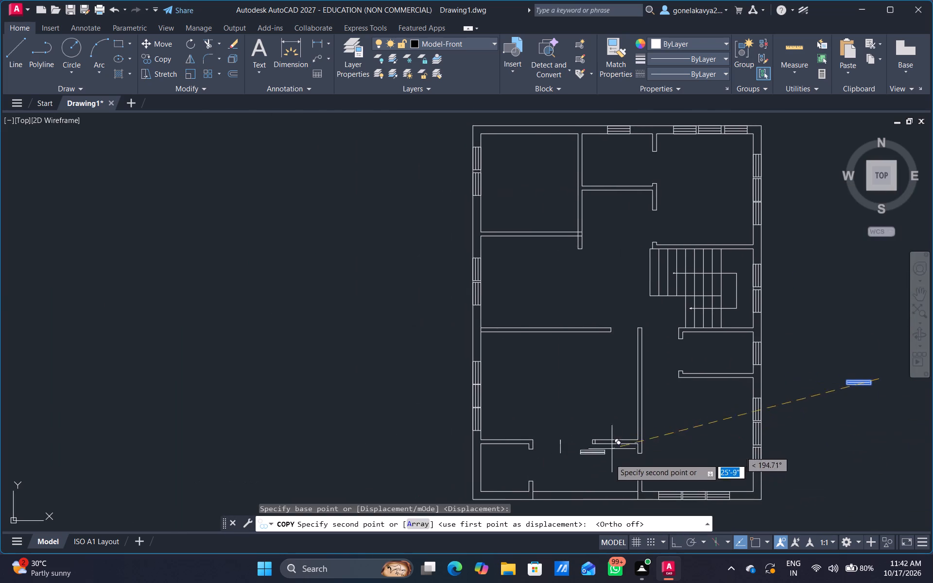
scroll(628, 455, up, 4)
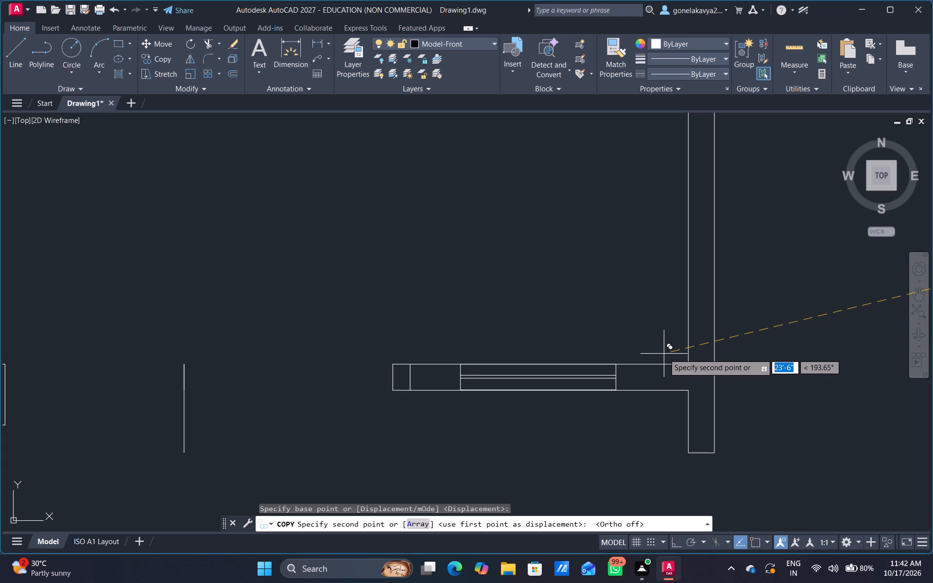
click(664, 354)
key(Escape)
Delete the spare 4.5" symbol beside the floor plan.
scroll(629, 418, down, 3)
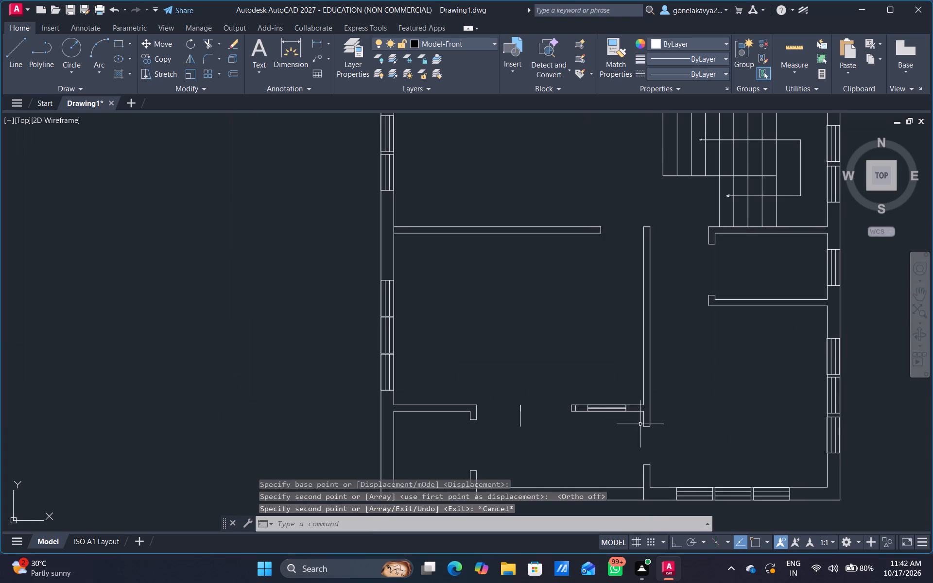
middle_drag(697, 419, 580, 458)
scroll(580, 458, down, 1)
scroll(719, 429, down, 1)
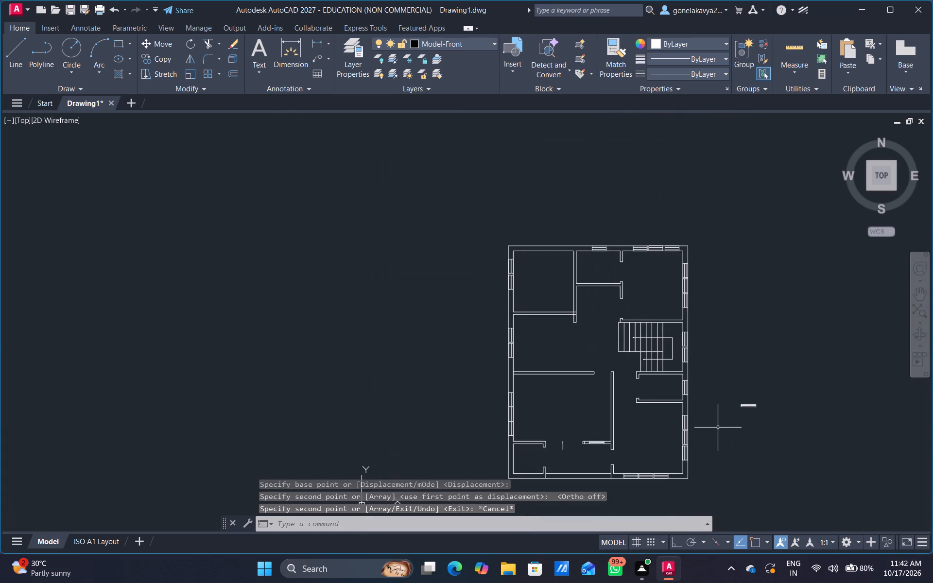
drag(740, 431, 770, 443)
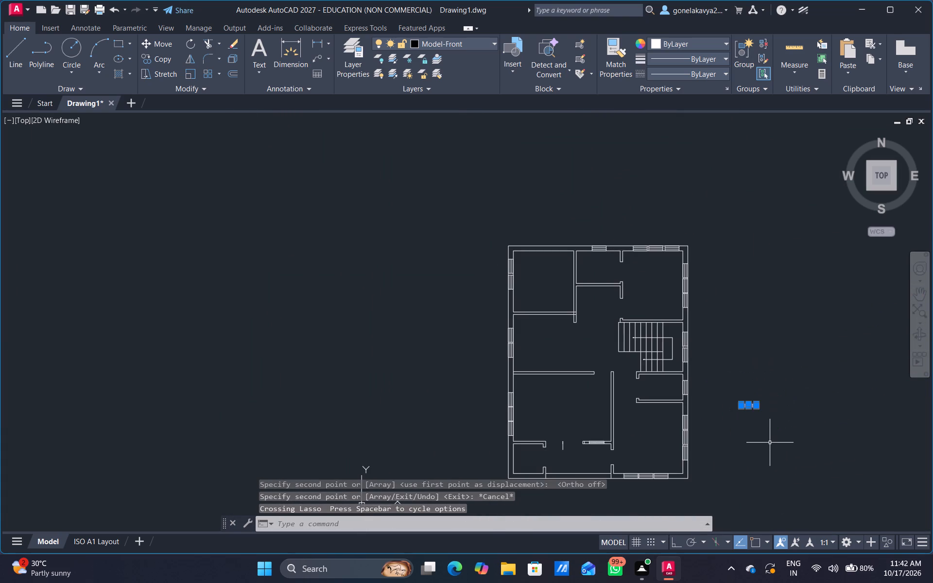
key(Delete)
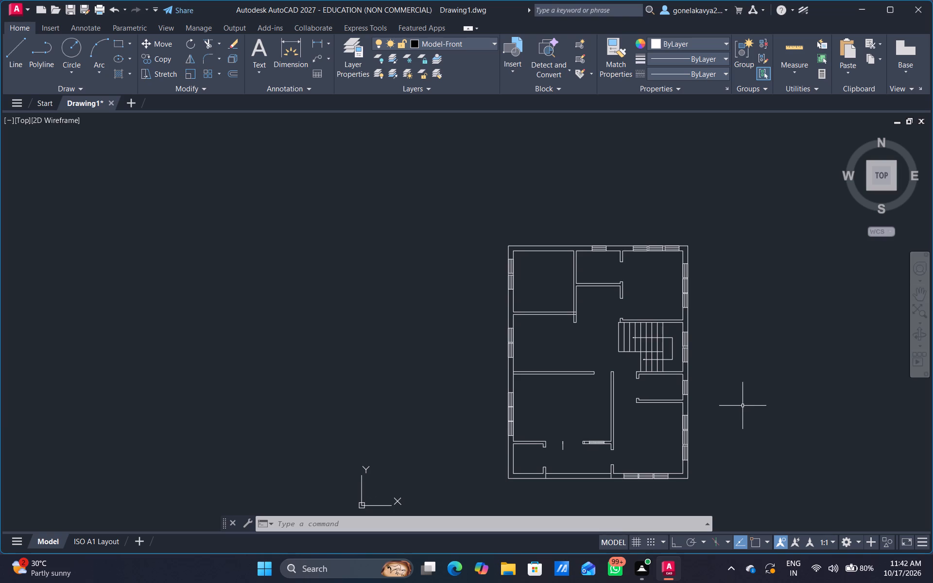
Draw an upright rectangle about 3" wide and 3' high in the empty space beside the floor plan.
text(REC)
key(Return)
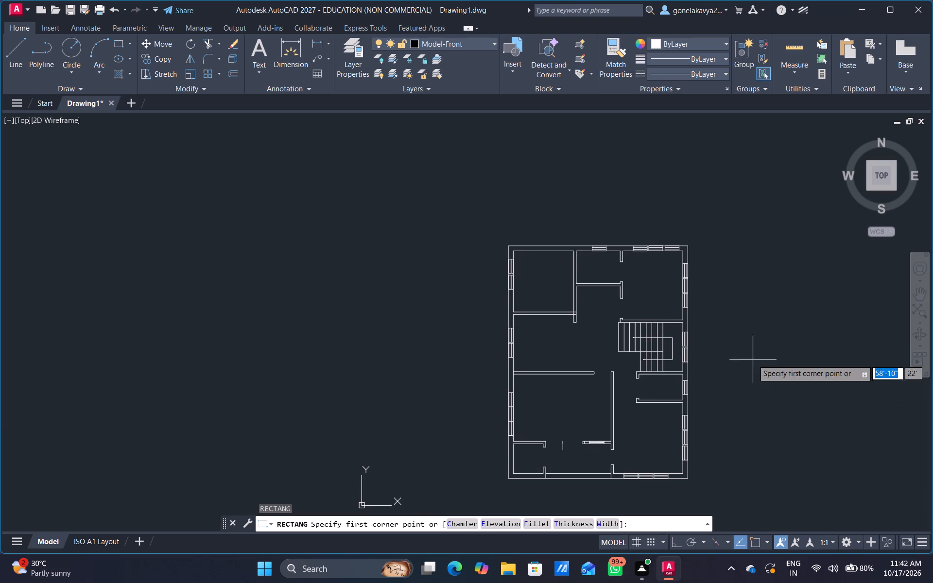
middle_drag(745, 359, 591, 311)
scroll(599, 308, up, 1)
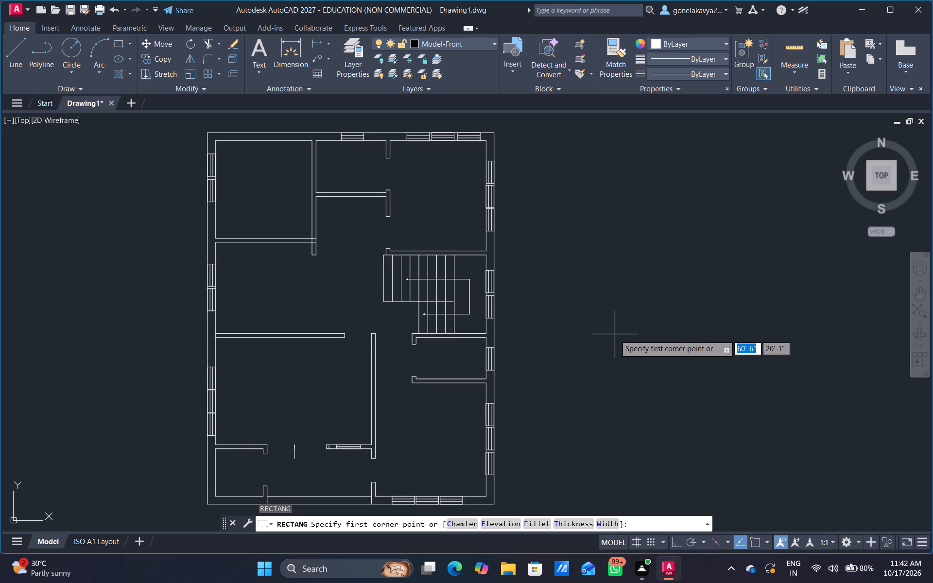
drag(615, 335, 615, 329)
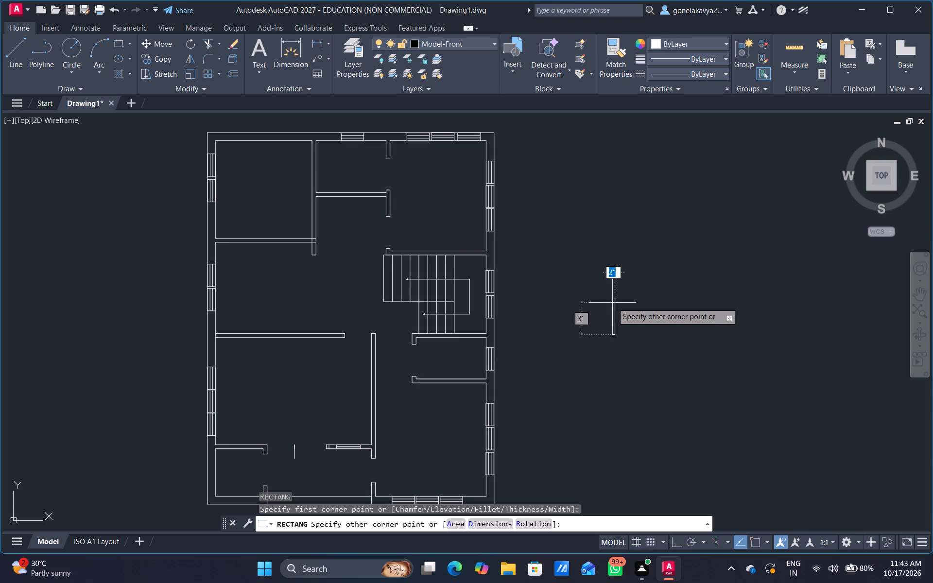
click(612, 303)
Copy the upright rectangle once, placing the copy a short distance to its right.
scroll(619, 333, up, 1)
click(612, 333)
right_click(612, 327)
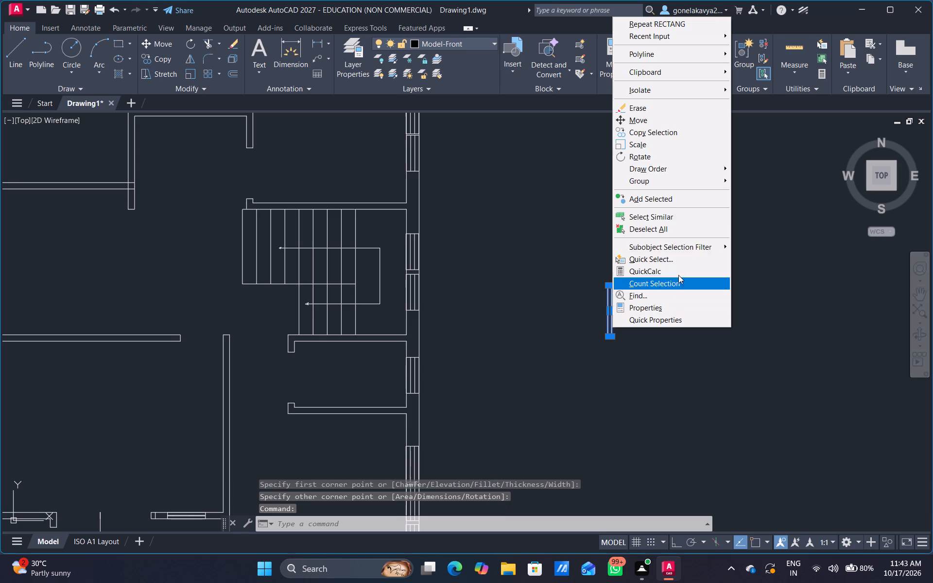
click(709, 130)
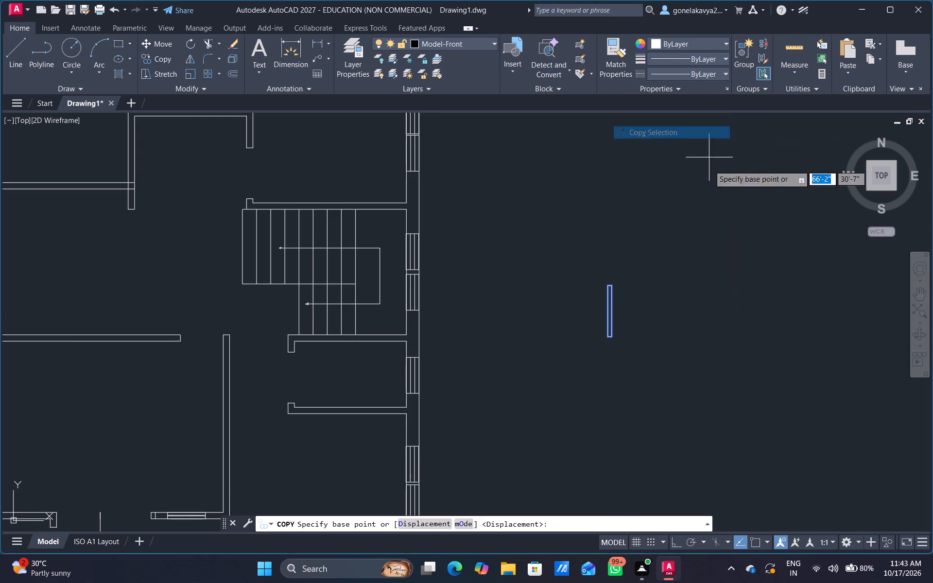
click(708, 259)
click(761, 256)
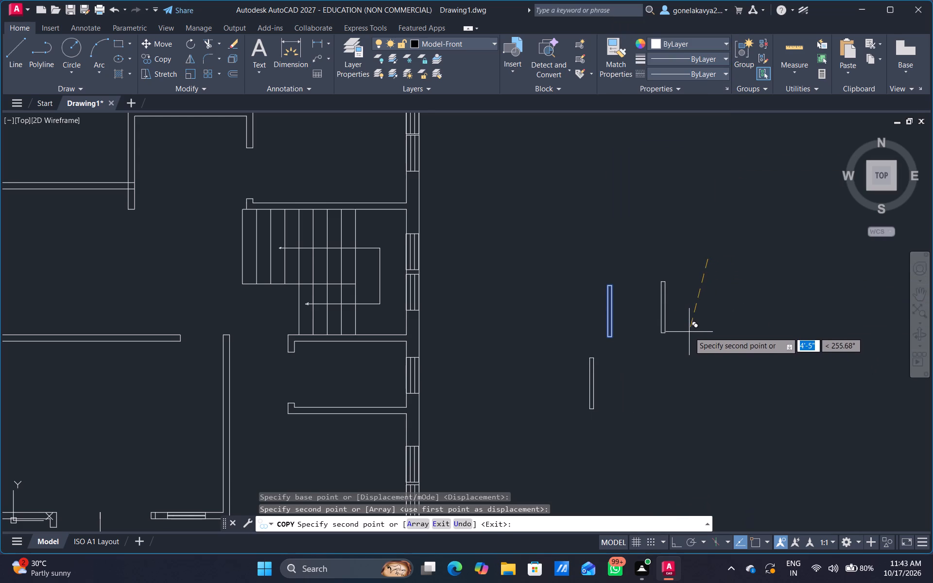
key(Escape)
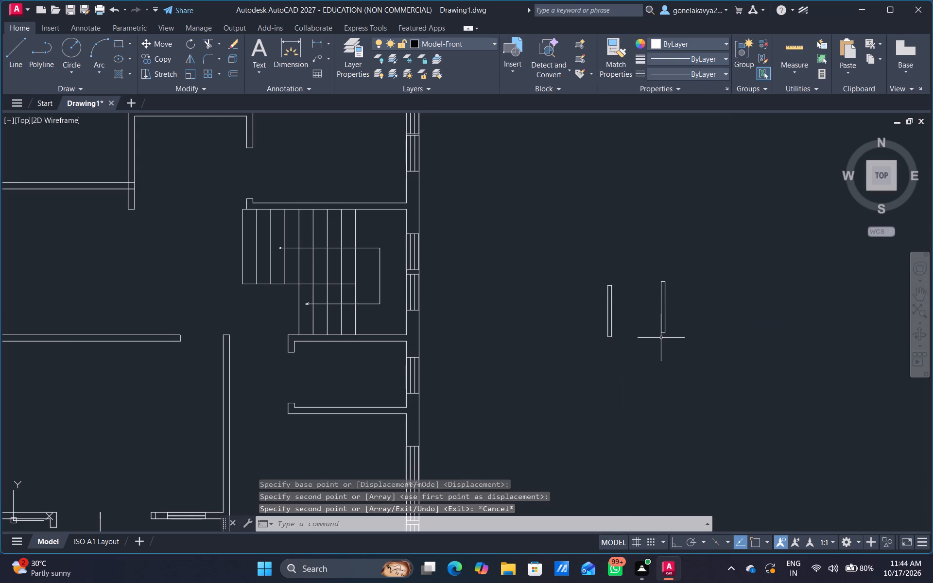
With Ortho on, rotate the copied upright rectangle 90° so it lies horizontally, using a base point in empty space beside it.
drag(661, 340, 657, 330)
click(655, 315)
click(679, 326)
click(656, 330)
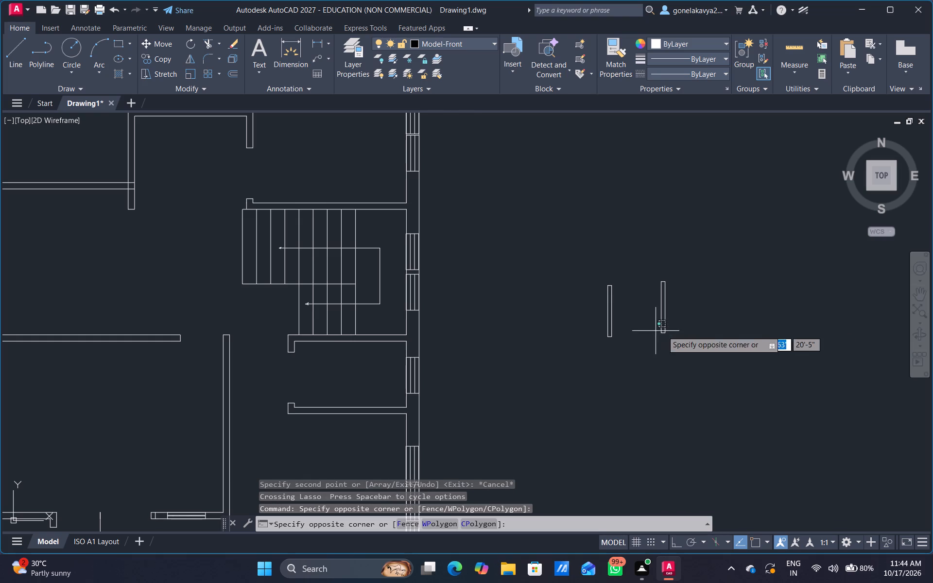
drag(674, 337, 654, 319)
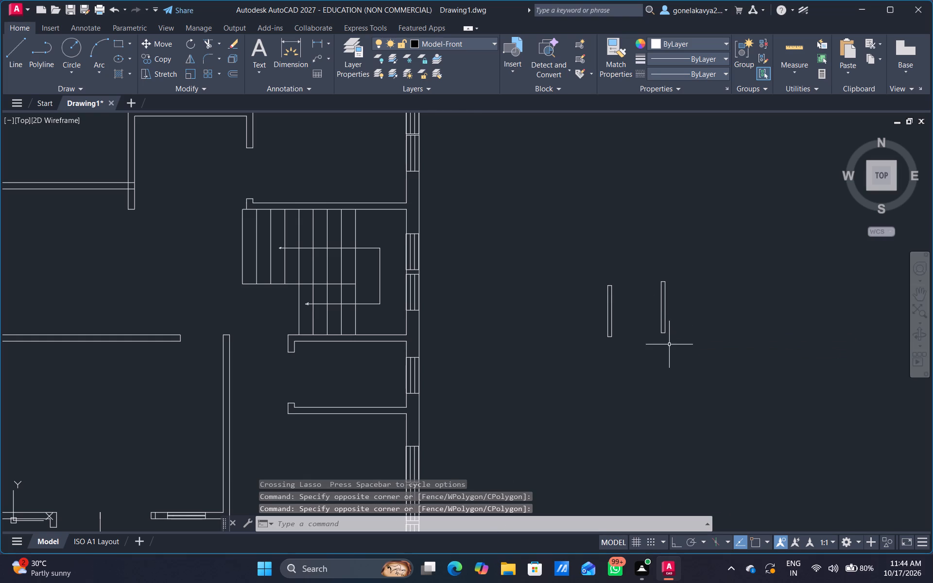
drag(689, 331, 679, 249)
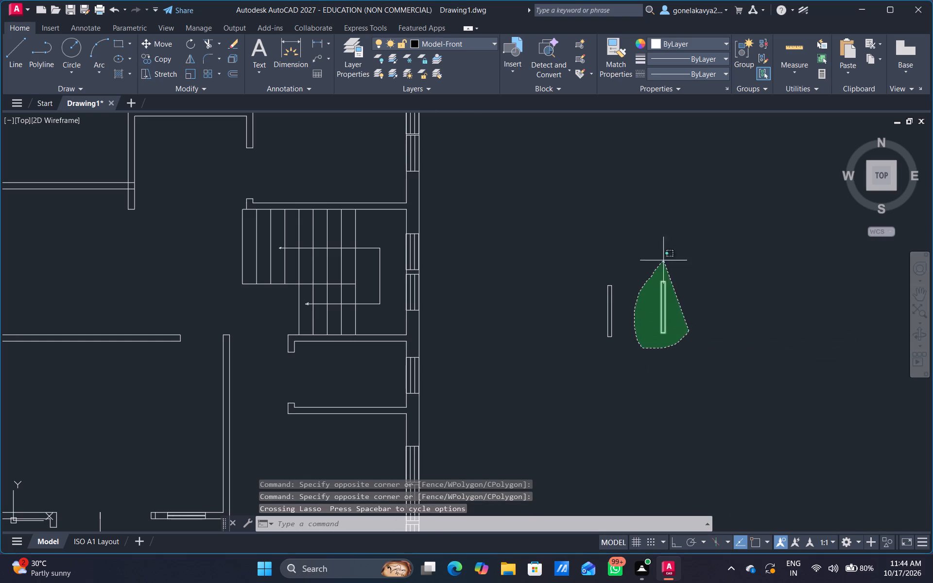
drag(679, 249, 682, 247)
right_drag(689, 270, 679, 302)
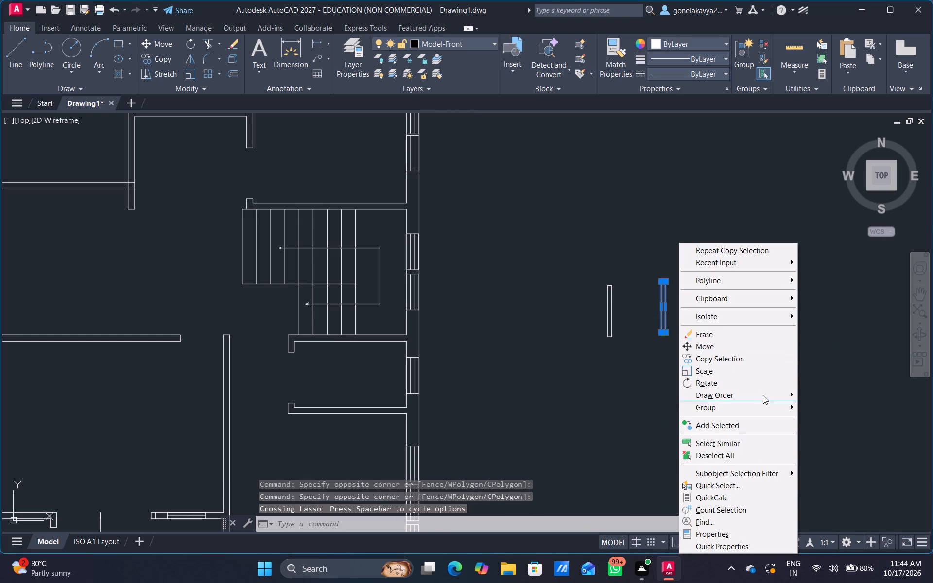
click(765, 383)
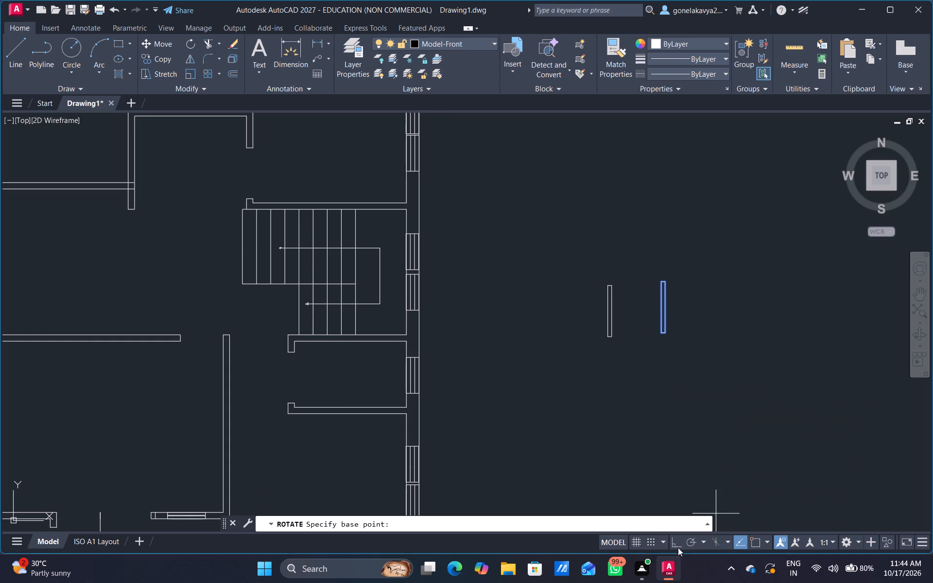
click(678, 548)
click(745, 439)
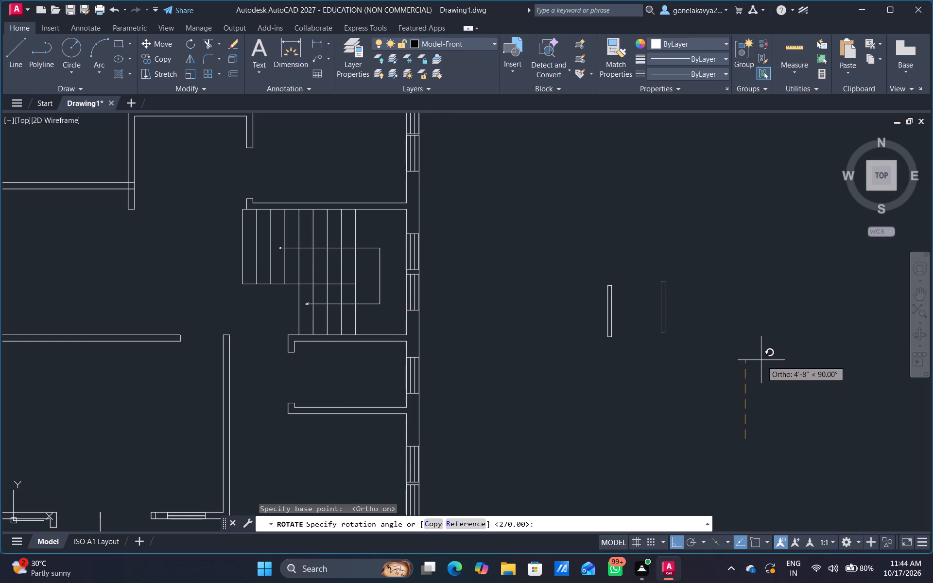
click(761, 360)
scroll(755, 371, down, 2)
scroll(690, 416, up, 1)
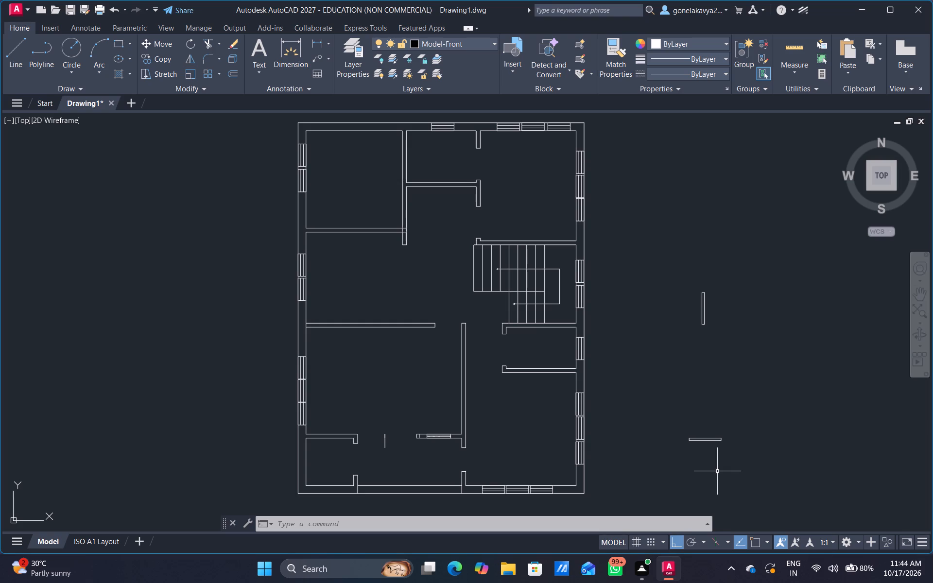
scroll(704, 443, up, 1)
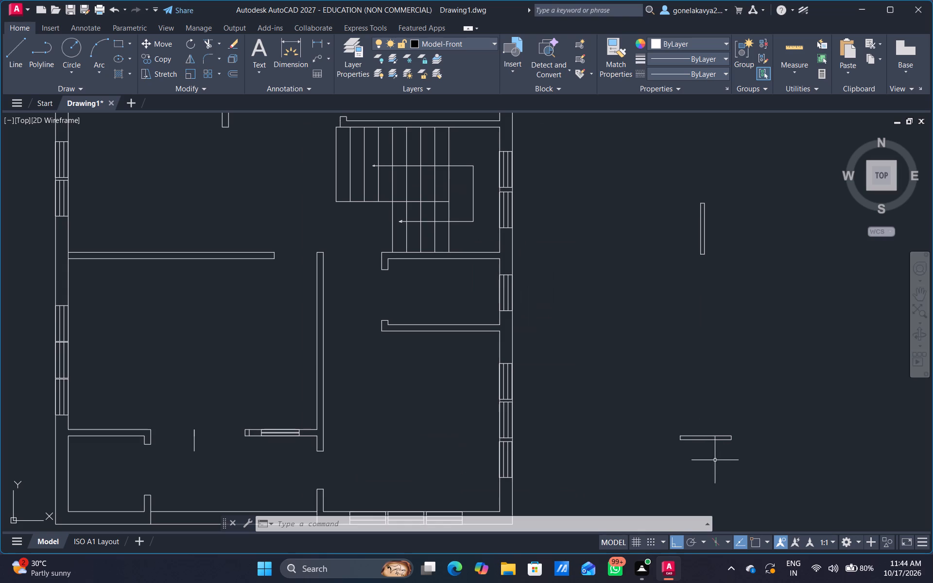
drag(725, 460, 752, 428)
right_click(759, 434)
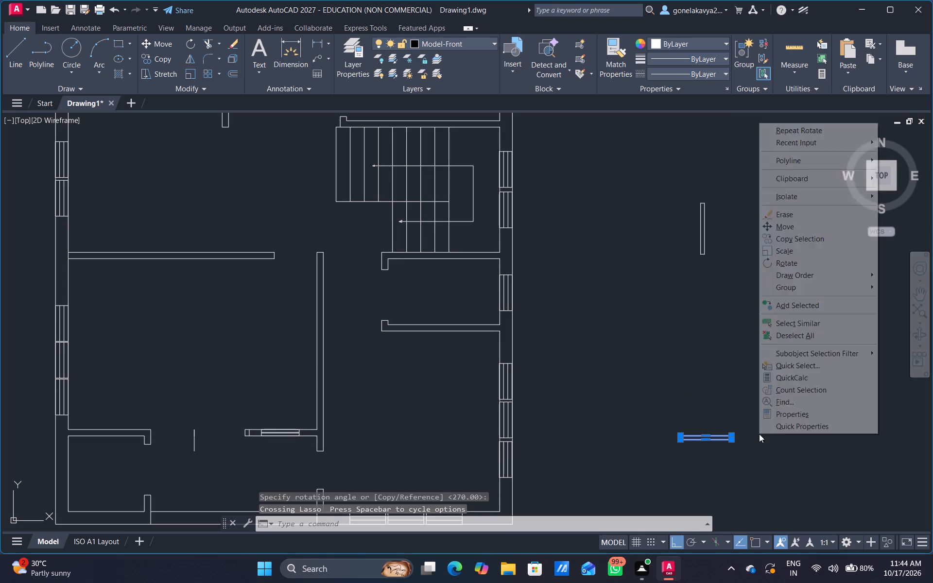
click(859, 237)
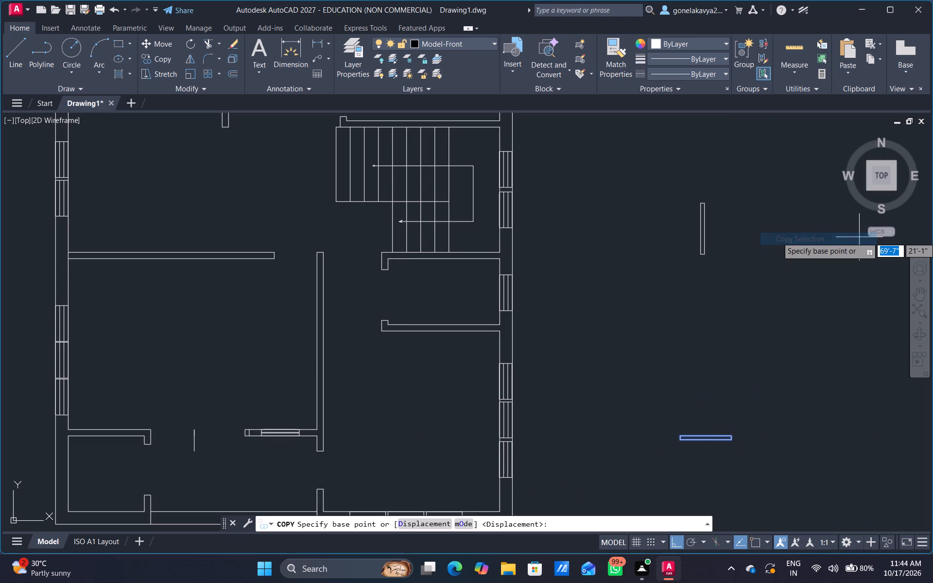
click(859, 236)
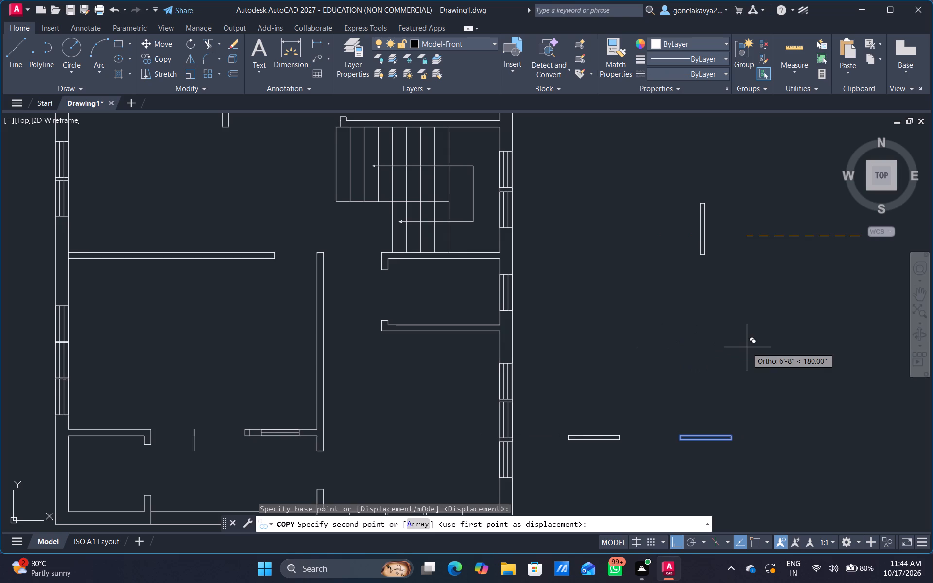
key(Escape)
With Ortho off, copy the horizontal door leaf by its lower-right corner onto the wall stub of the small room below the staircase.
drag(758, 454, 748, 390)
right_click(740, 399)
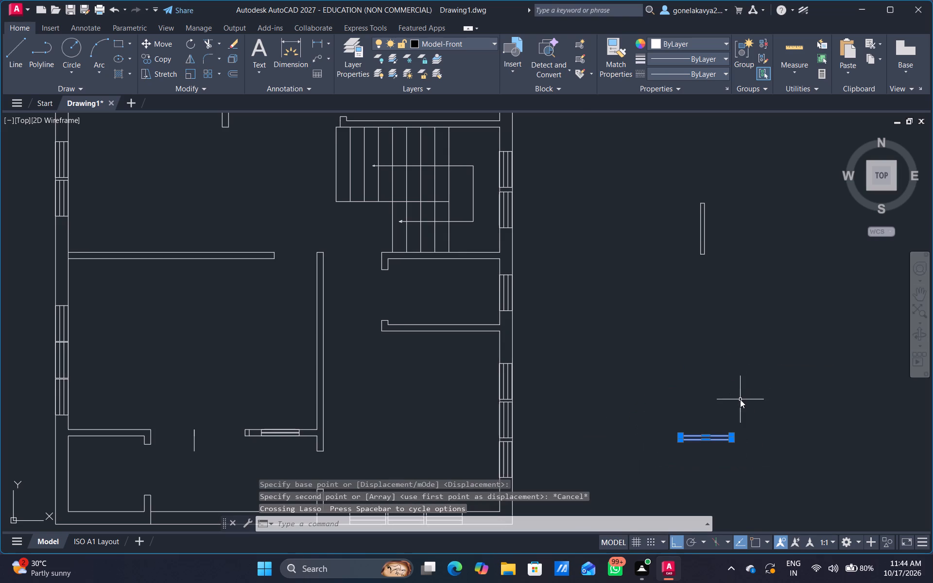
click(820, 206)
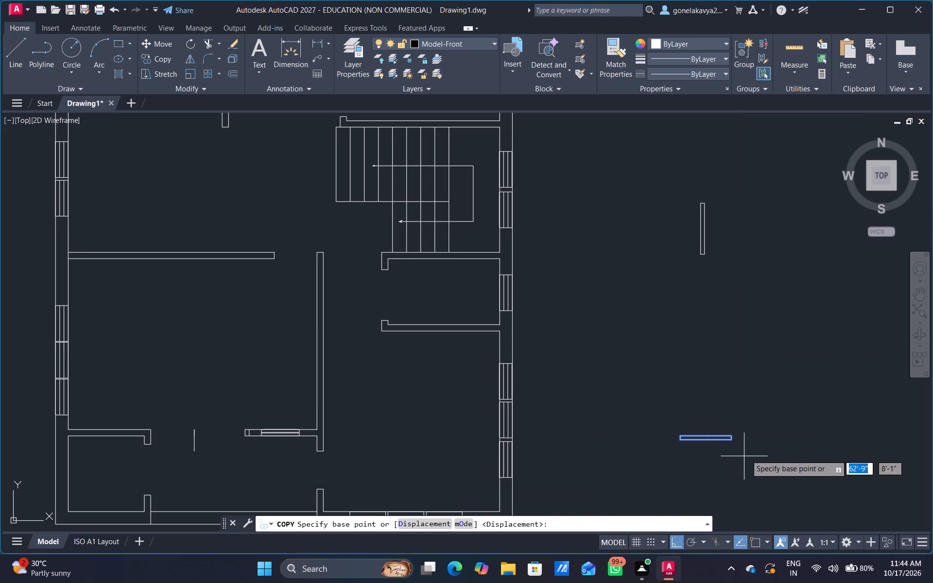
click(730, 441)
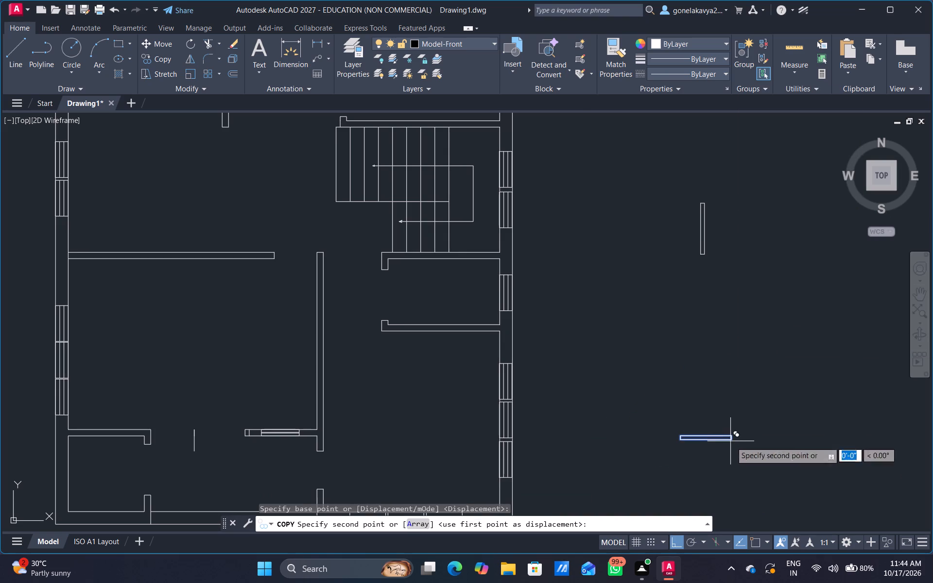
click(674, 539)
scroll(390, 320, up, 1)
scroll(438, 326, up, 3)
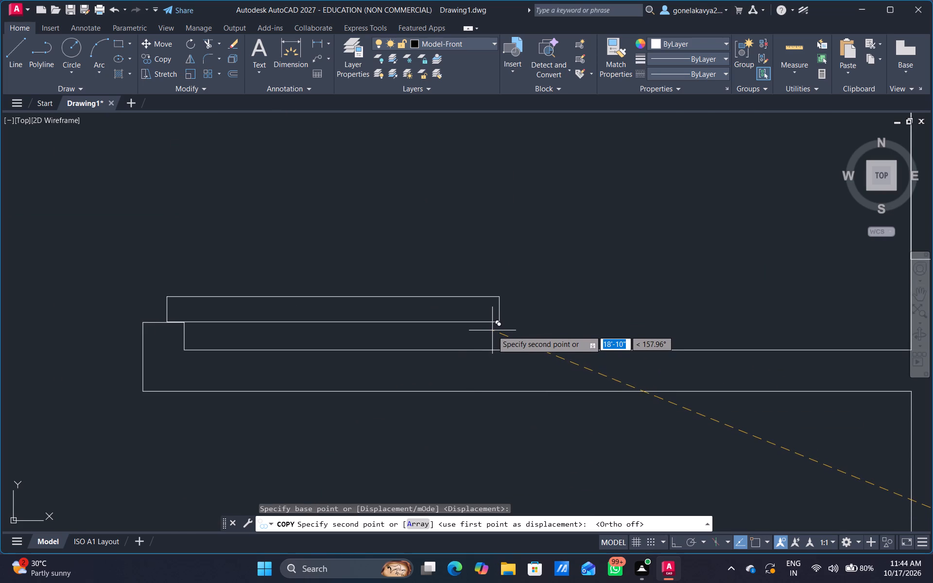
click(492, 330)
Place another horizontal leaf copy under the lower end of the long vertical partition, at the opening near the bottom outer wall.
scroll(513, 277, down, 3)
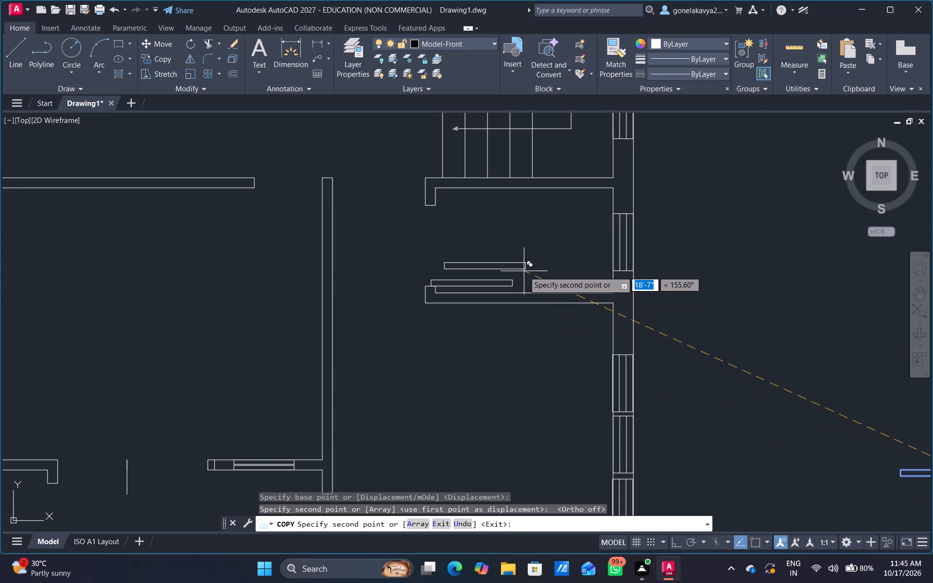
middle_drag(419, 412, 518, 160)
scroll(513, 261, up, 2)
middle_drag(492, 251, 532, 256)
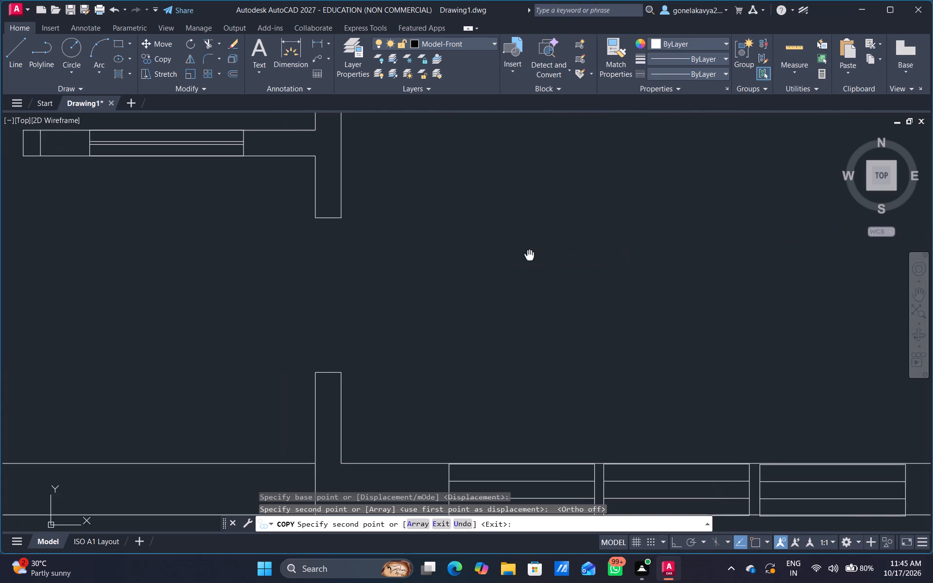
middle_drag(532, 256, 532, 256)
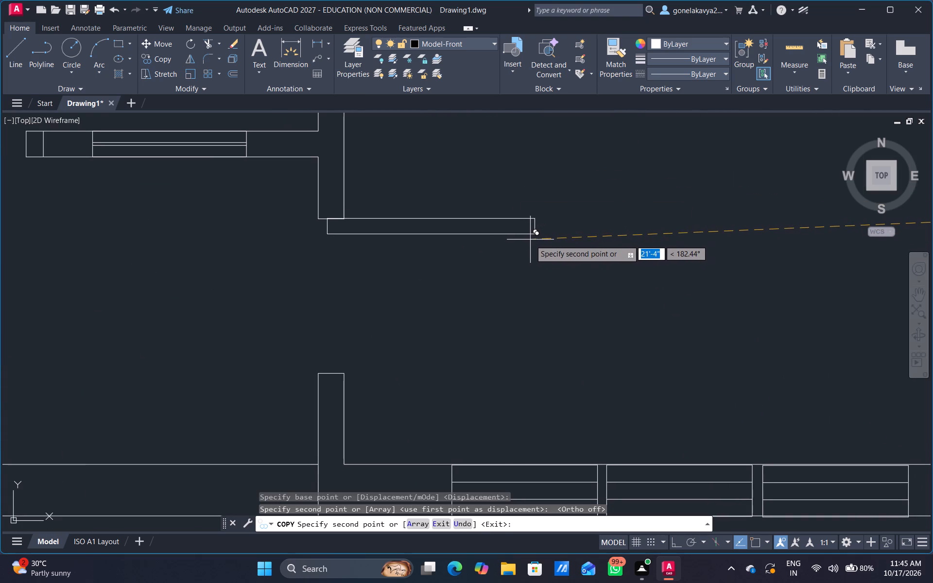
click(530, 240)
Place a horizontal leaf copy under the wall stub of the small bottom-left room, extending right from its door opening.
scroll(438, 284, down, 3)
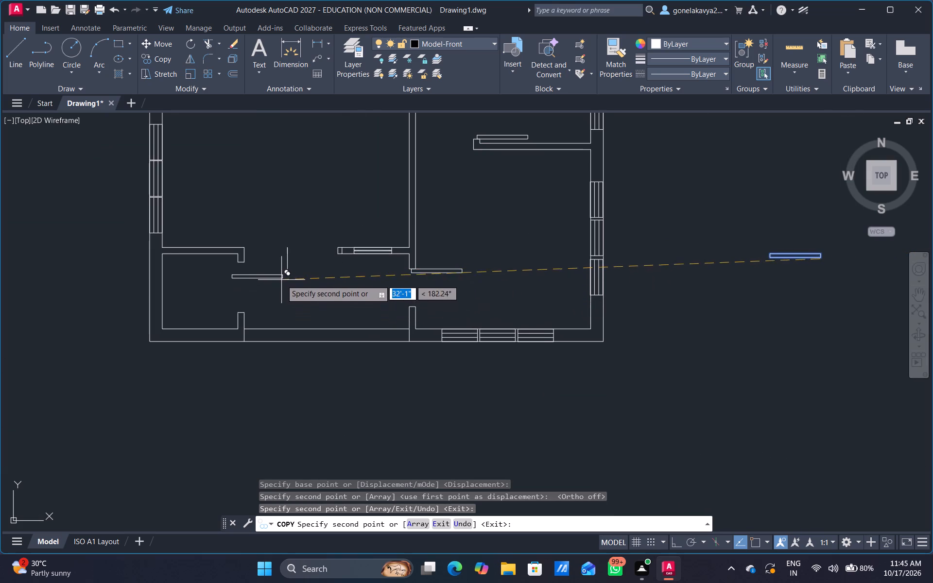
middle_drag(285, 279, 350, 309)
scroll(359, 298, up, 2)
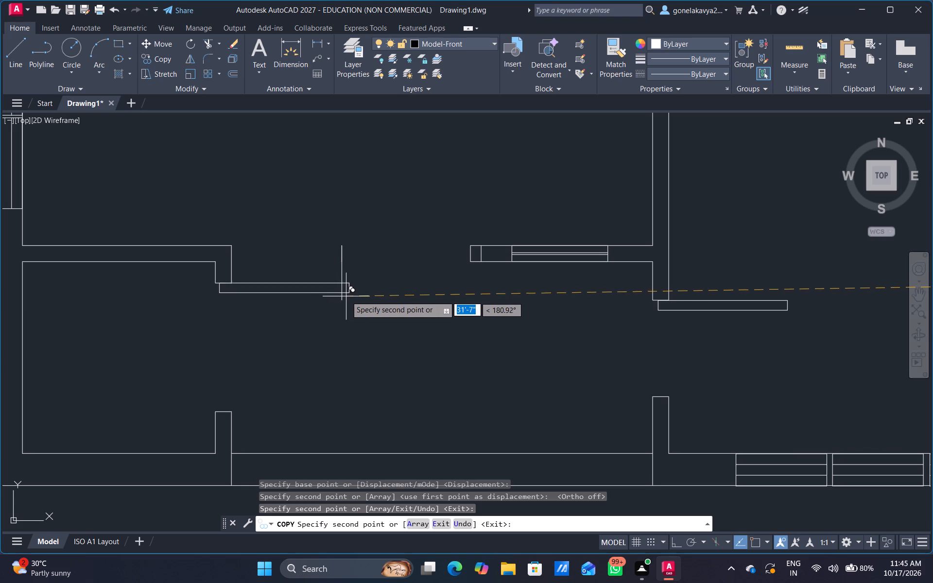
click(346, 297)
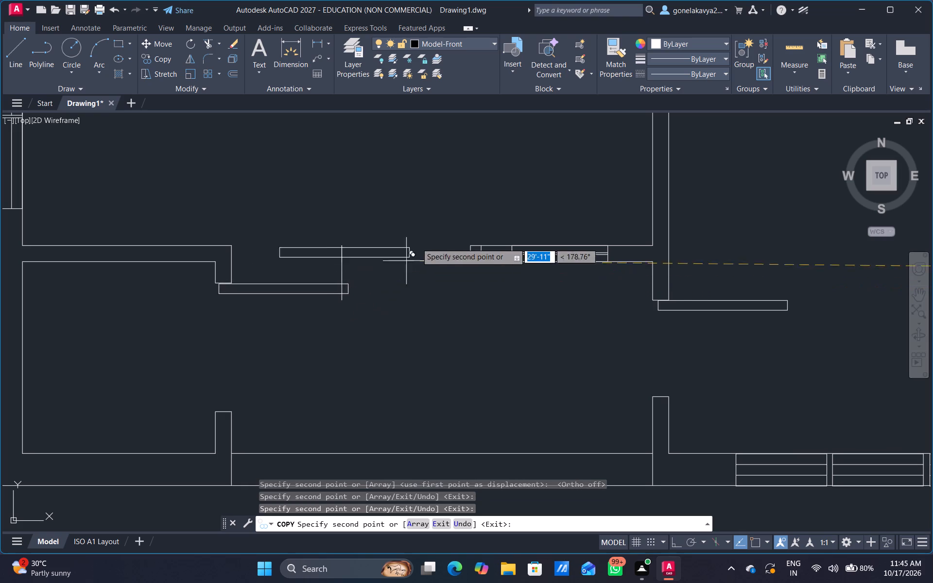
Place a horizontal leaf copy on the wall stub directly above the staircase, extending right into the upper-right room.
scroll(421, 217, down, 2)
middle_drag(438, 189, 404, 396)
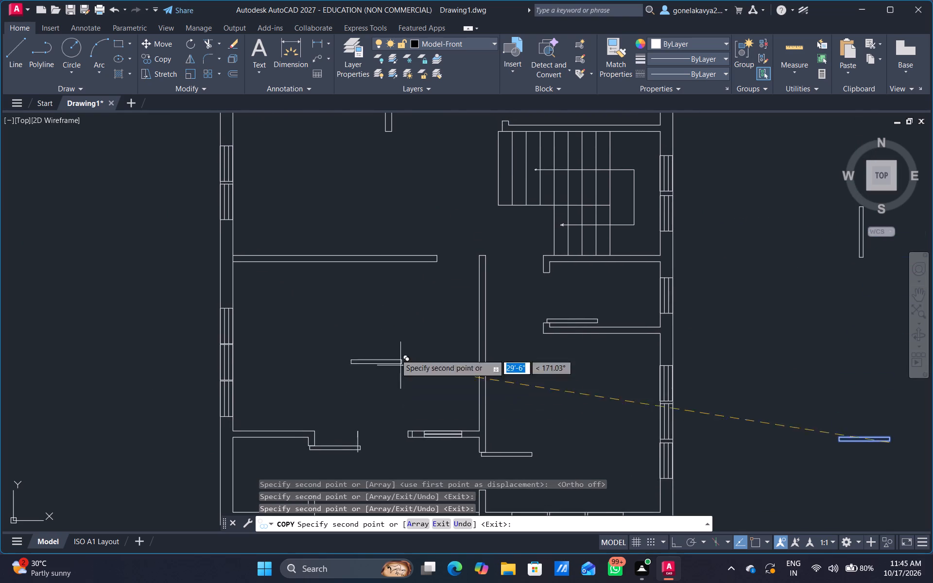
scroll(394, 154, up, 1)
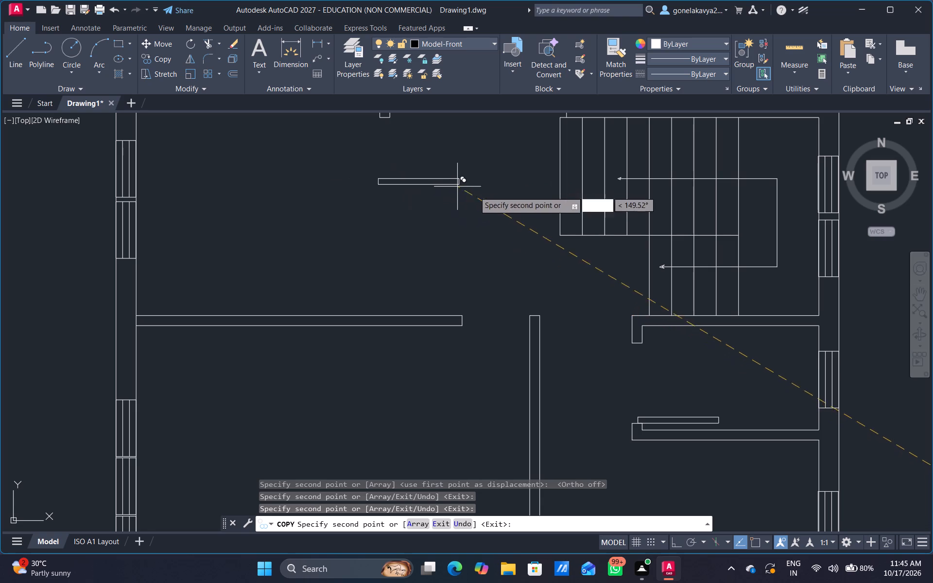
middle_drag(553, 225, 480, 472)
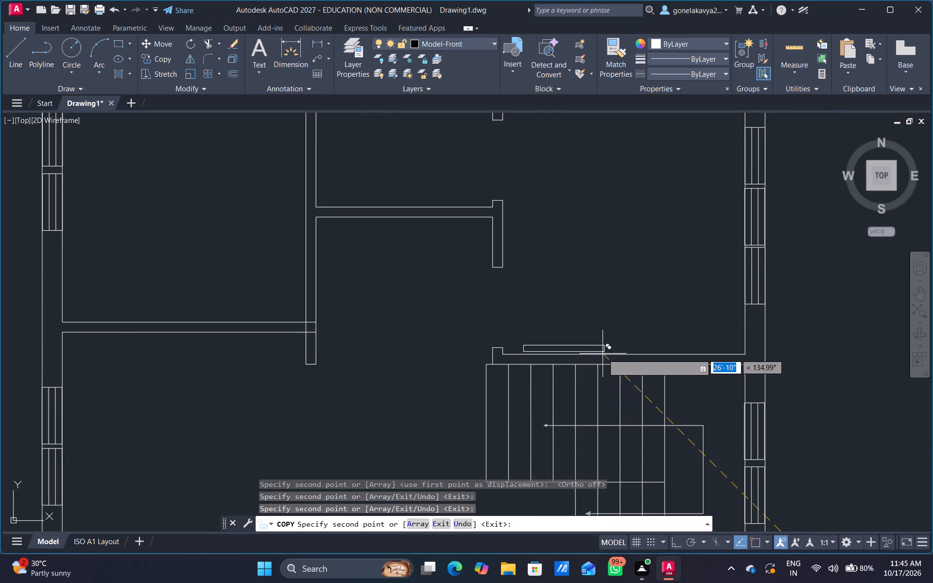
scroll(632, 356, up, 2)
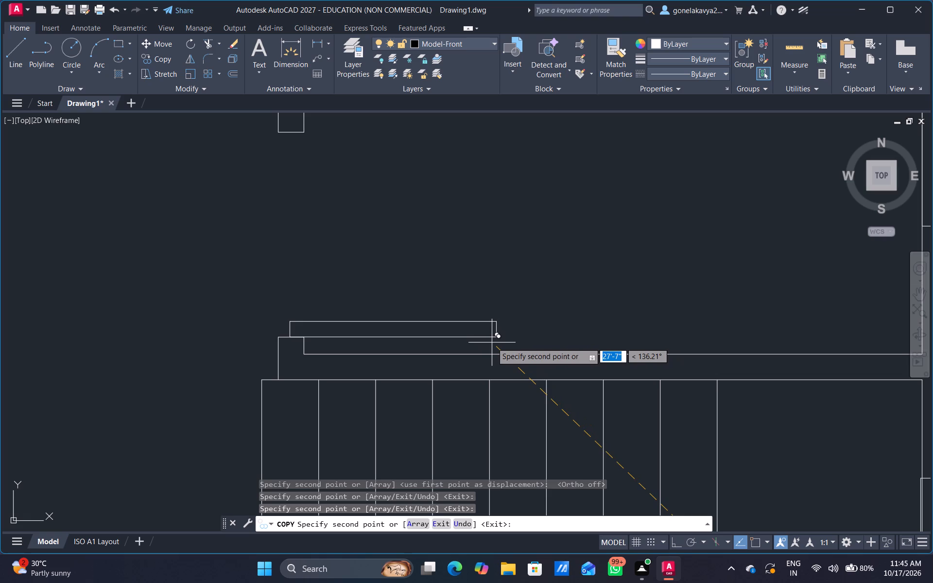
click(492, 343)
Place a horizontal leaf copy on the wall stub of the small upper-middle room, extending left into it, and finish copying.
middle_drag(488, 192, 509, 339)
scroll(513, 339, down, 3)
scroll(532, 262, up, 1)
scroll(457, 232, up, 2)
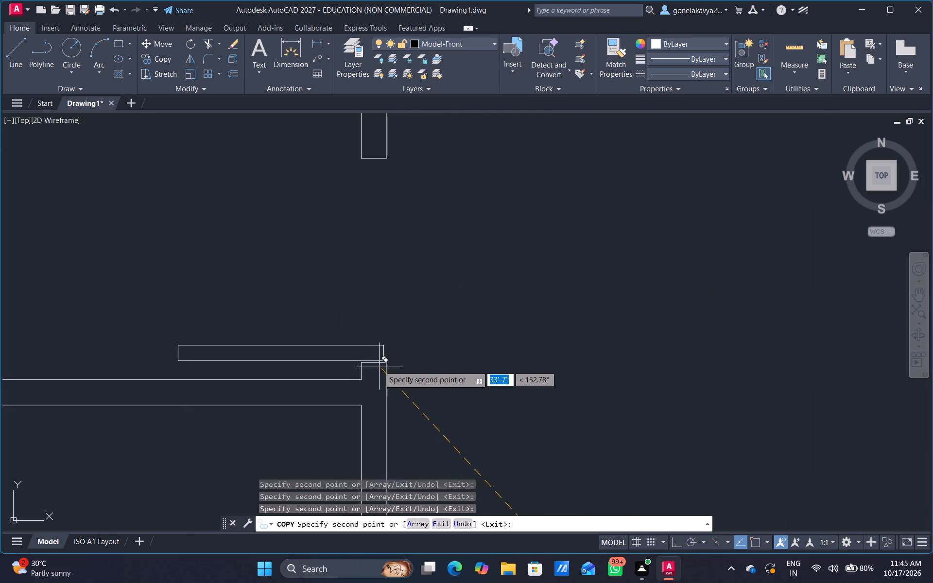
click(379, 369)
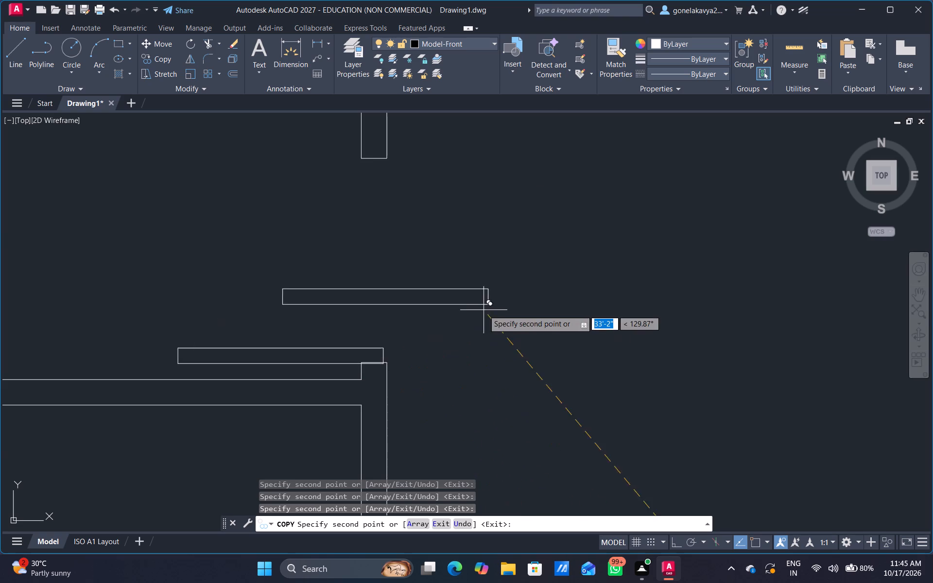
scroll(484, 310, down, 4)
middle_drag(522, 328, 532, 270)
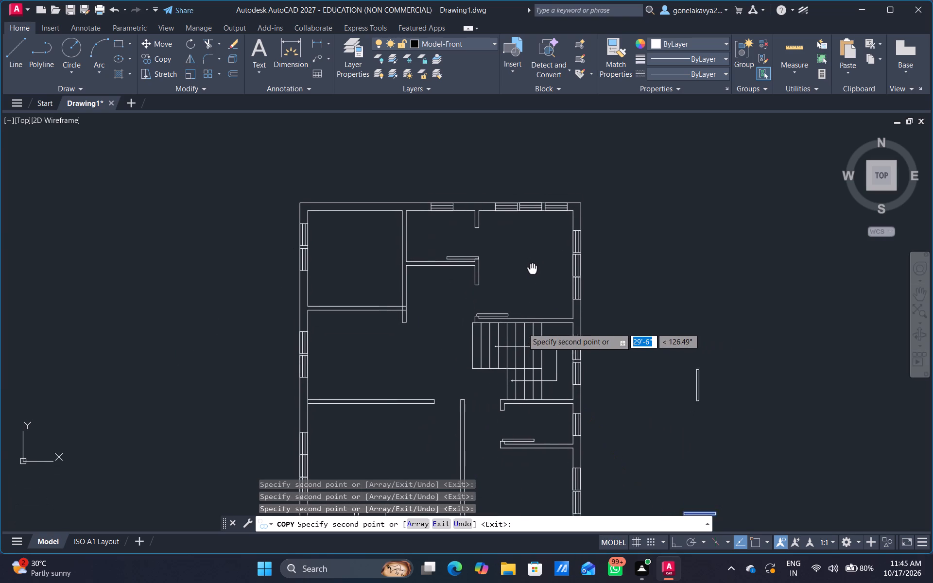
middle_drag(532, 270, 529, 276)
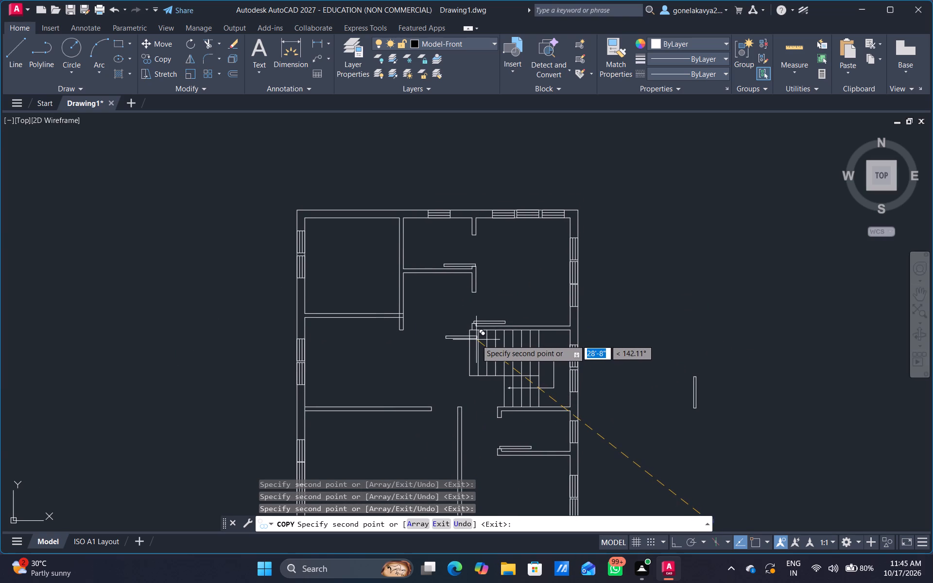
key(Escape)
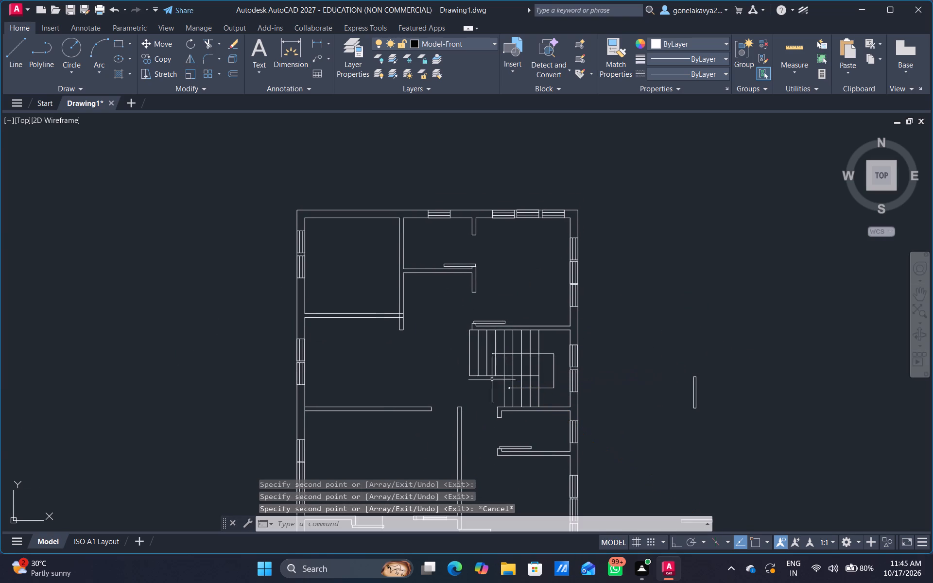
Copy the vertical door leaf from beside the plan to the opening near the small bottom-left room, touching the stray vertical line, and finish copying.
middle_drag(490, 412, 498, 233)
scroll(533, 208, down, 1)
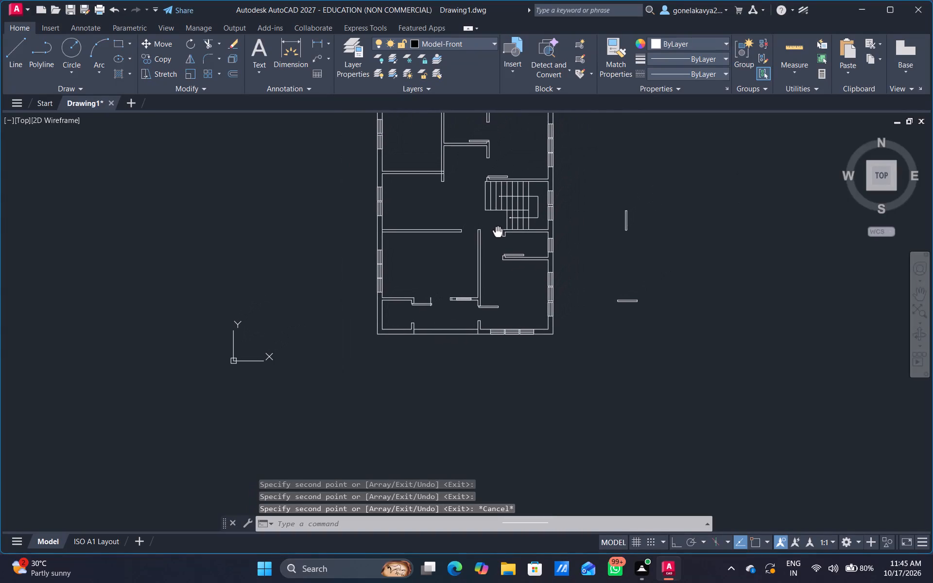
middle_drag(498, 233, 489, 242)
scroll(481, 291, up, 3)
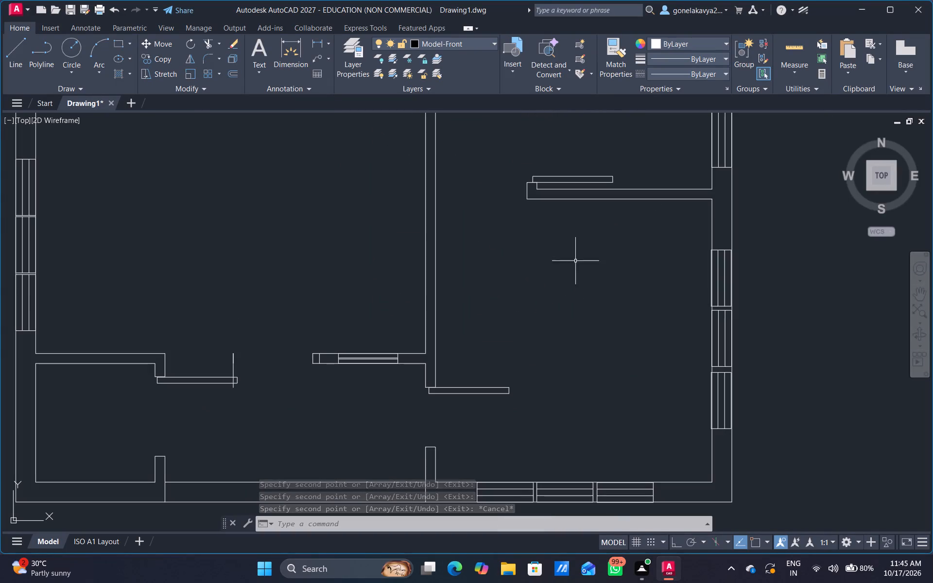
scroll(715, 244, down, 2)
middle_drag(735, 253, 622, 313)
drag(749, 259, 735, 261)
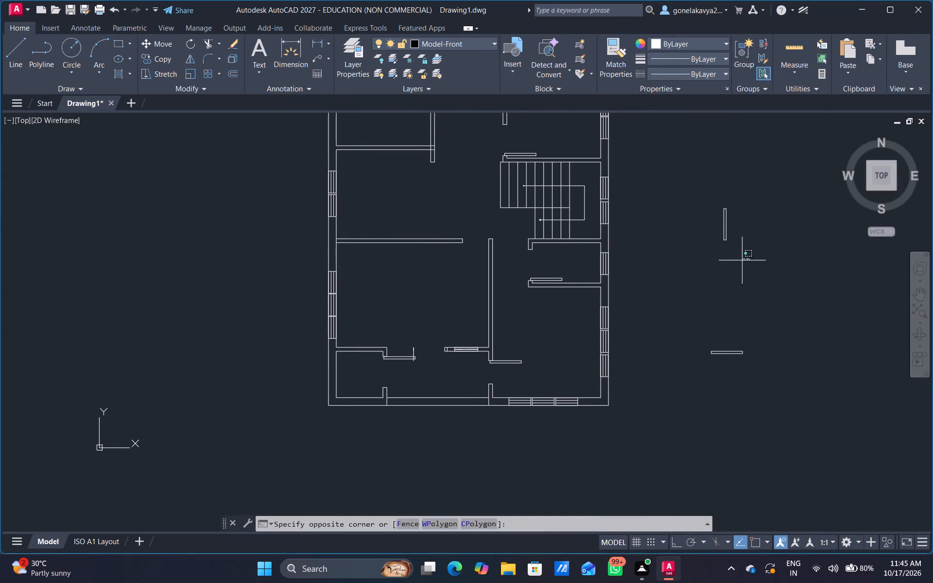
drag(735, 261, 732, 183)
right_click(732, 198)
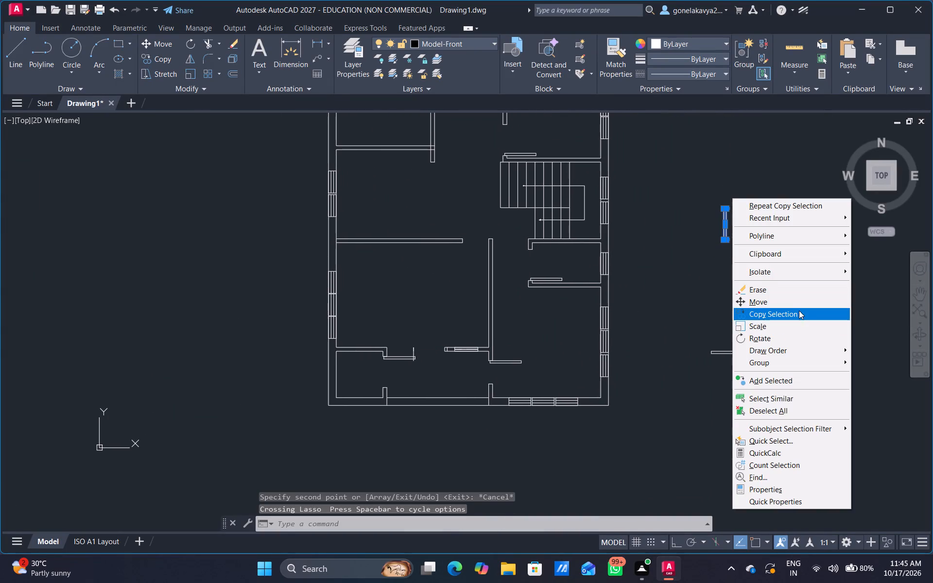
click(799, 310)
drag(729, 242, 722, 240)
scroll(413, 369, up, 1)
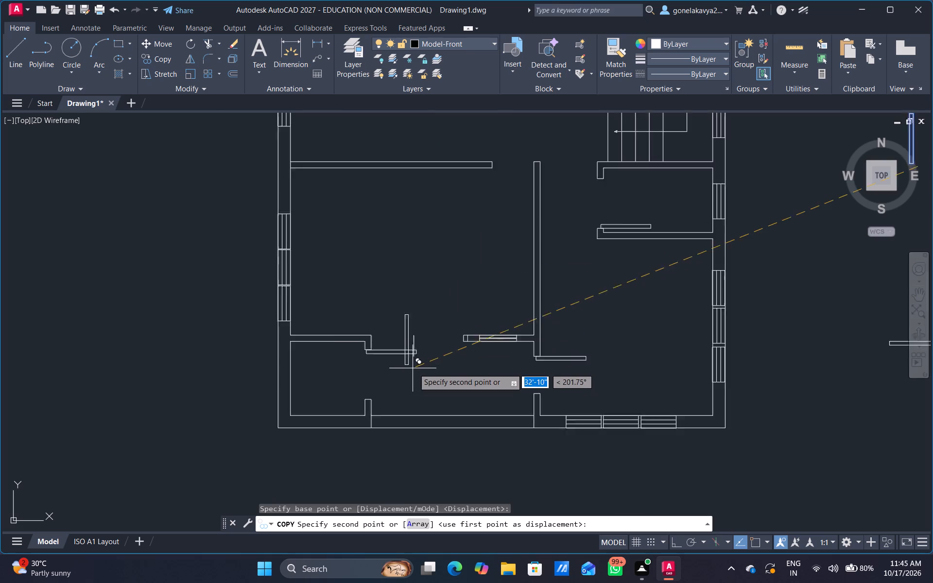
scroll(414, 368, up, 2)
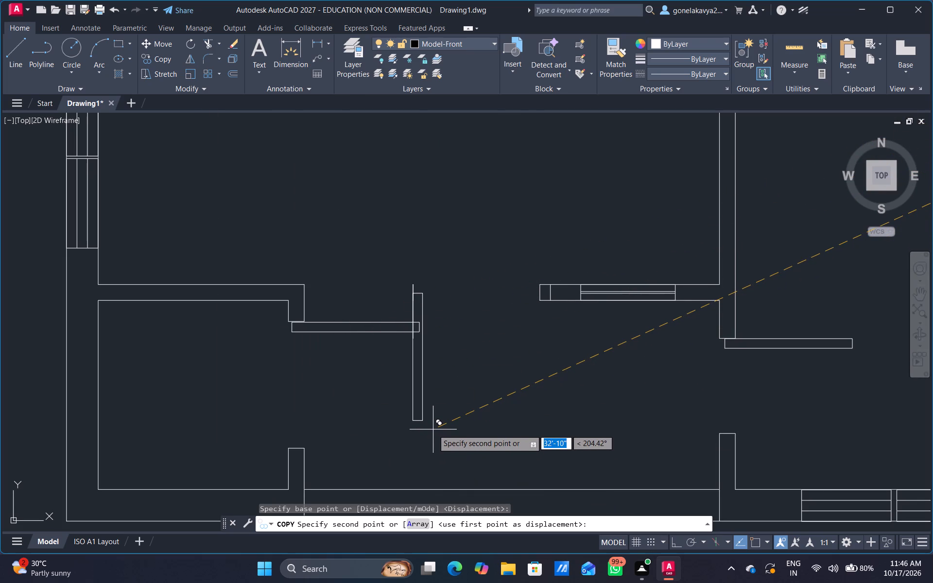
click(433, 428)
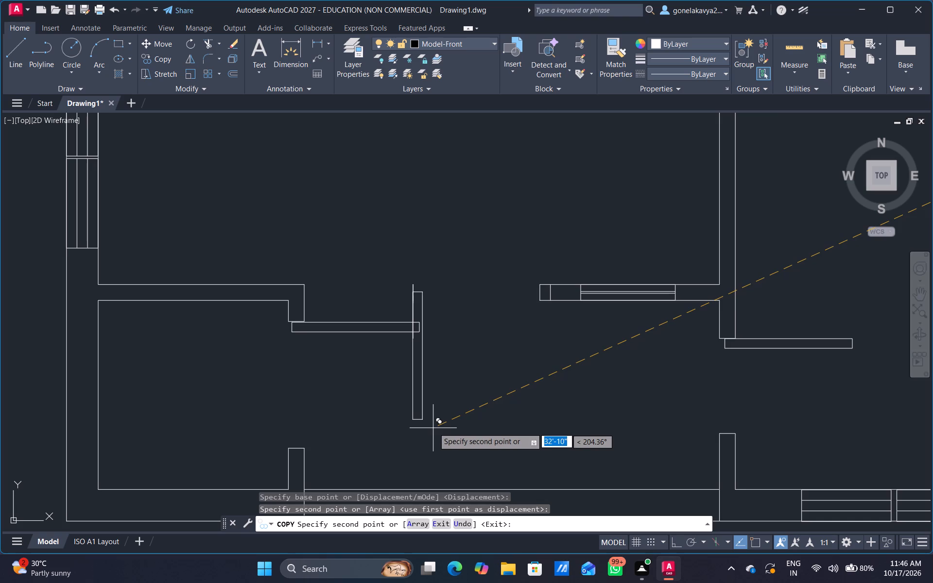
scroll(483, 429, down, 1)
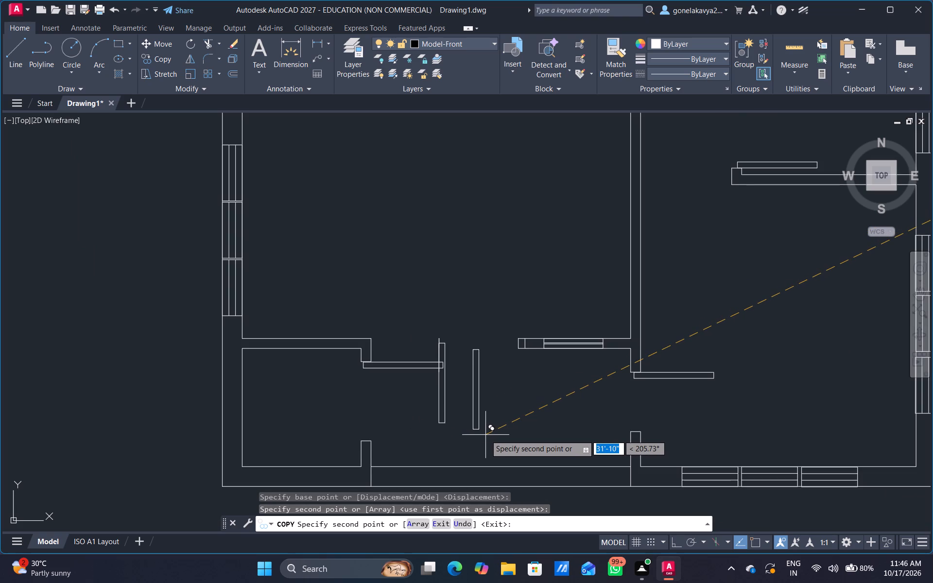
key(grave)
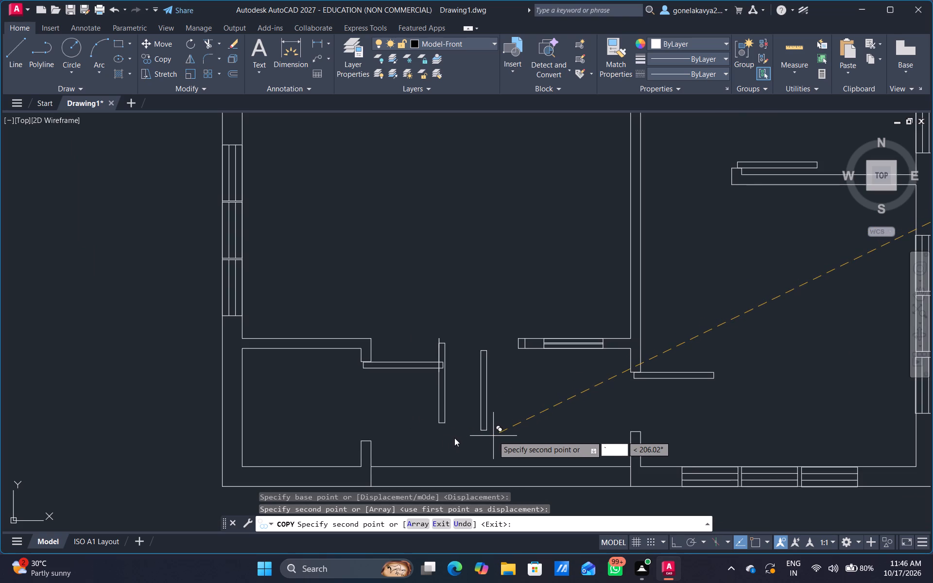
key(Escape)
Shorten the copied vertical leaf by stretching its lower edge upward about 1'-6".
scroll(424, 415, up, 2)
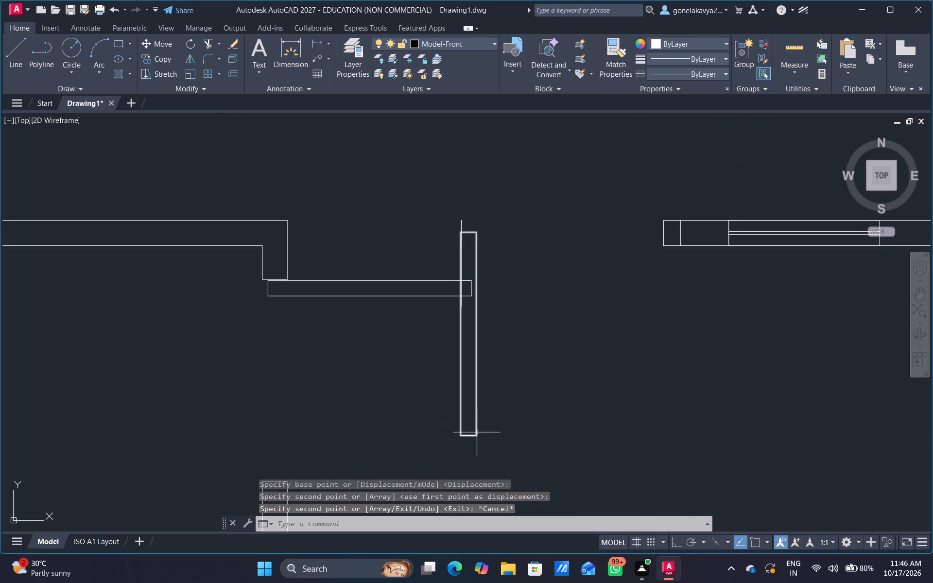
click(477, 432)
scroll(460, 452, up, 4)
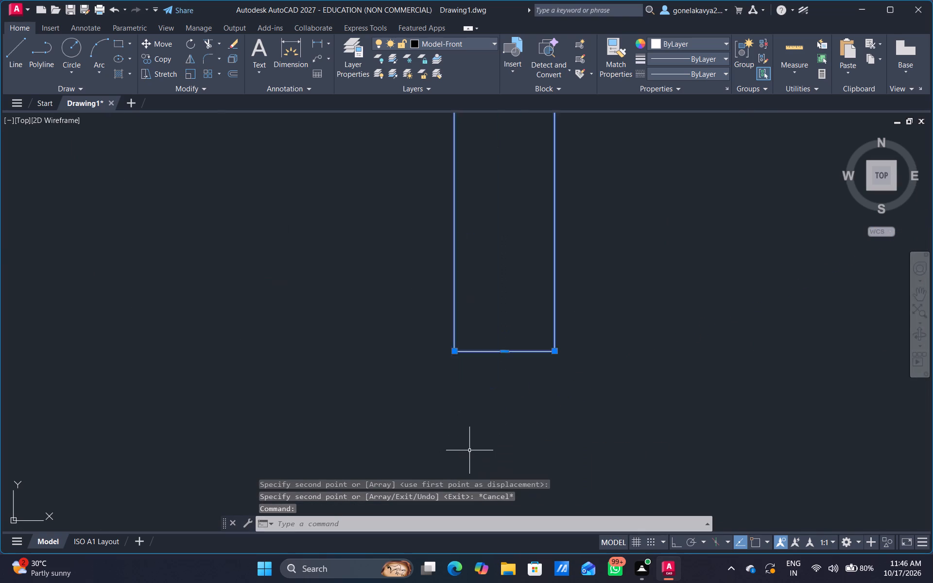
drag(502, 354, 508, 338)
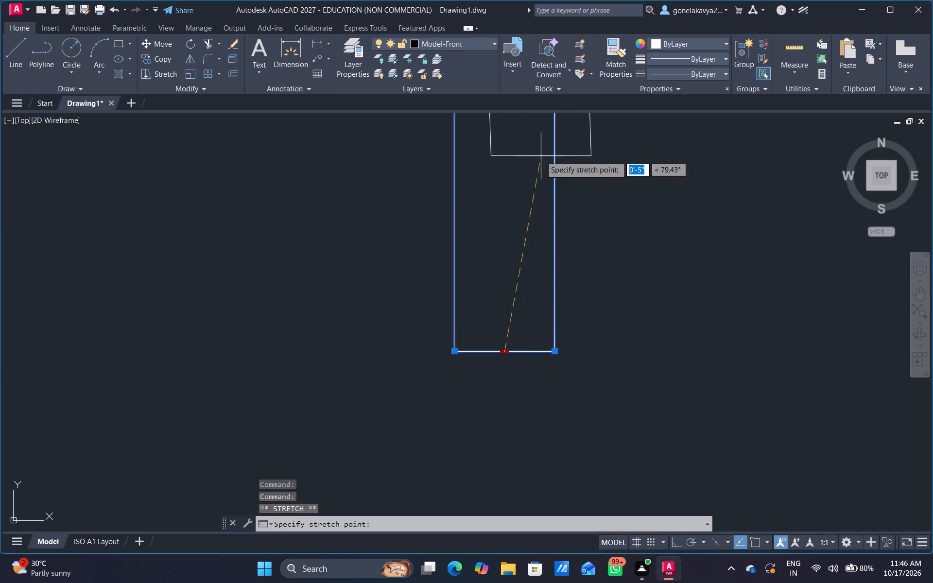
scroll(524, 192, down, 3)
middle_drag(524, 192, 445, 510)
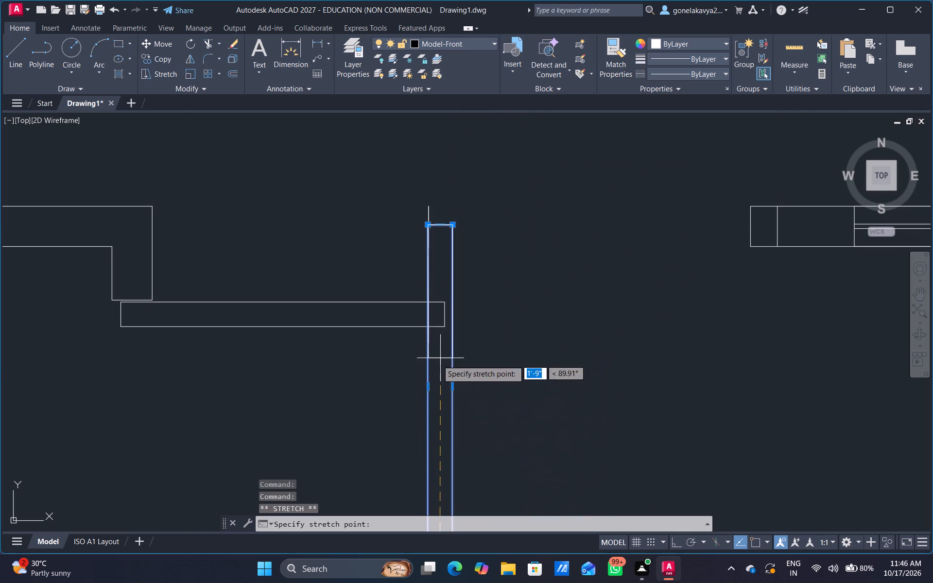
click(442, 389)
scroll(395, 328, up, 2)
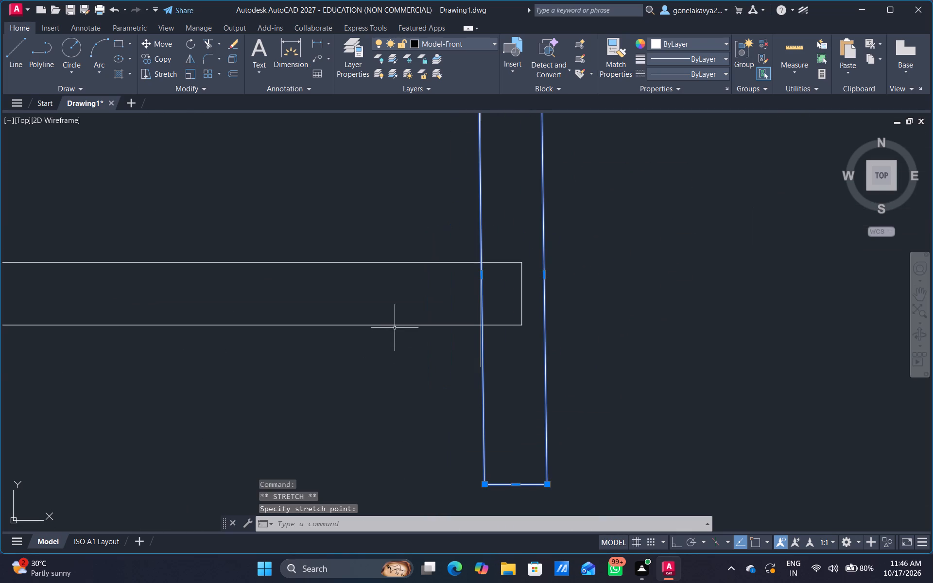
Turn on Ortho and shorten the horizontal leaf at the small bottom-left room from its free end, by about 1'-1" and again a little further.
click(506, 325)
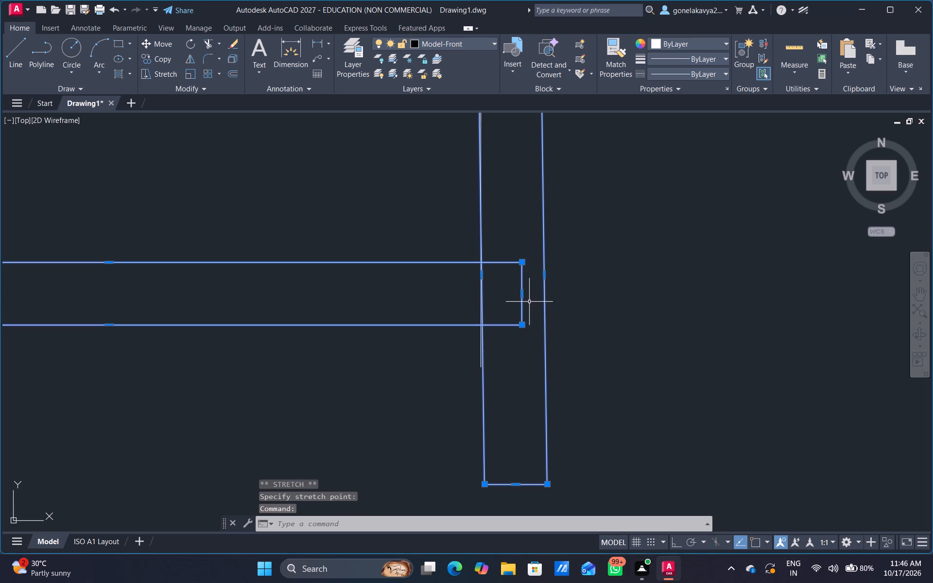
drag(522, 295, 488, 301)
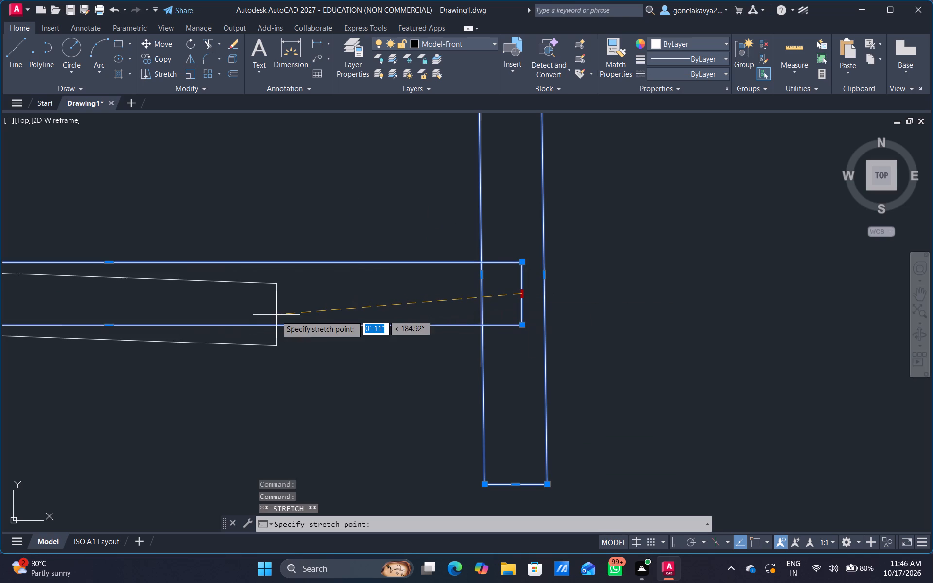
scroll(276, 315, down, 3)
middle_drag(276, 315, 448, 322)
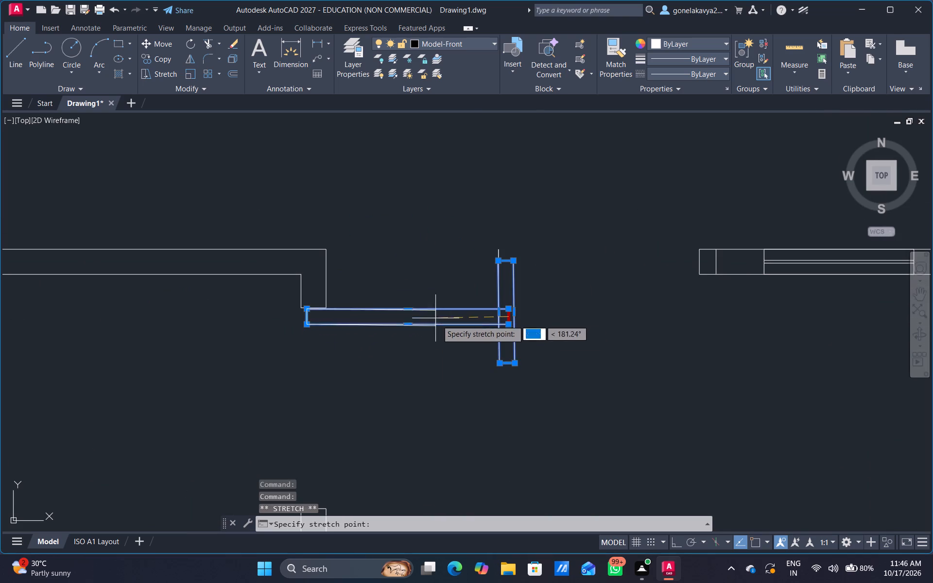
click(671, 541)
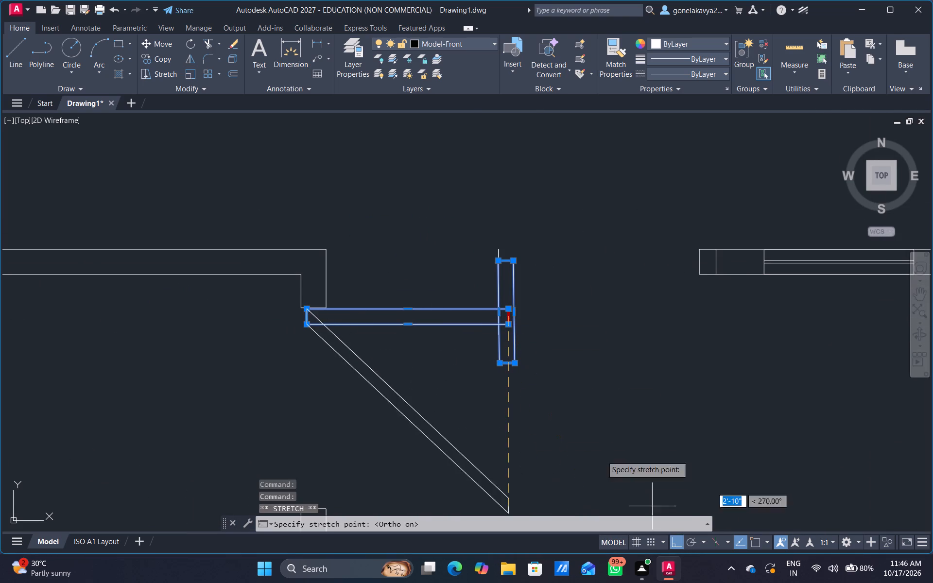
click(436, 320)
scroll(430, 355, down, 1)
scroll(433, 328, up, 1)
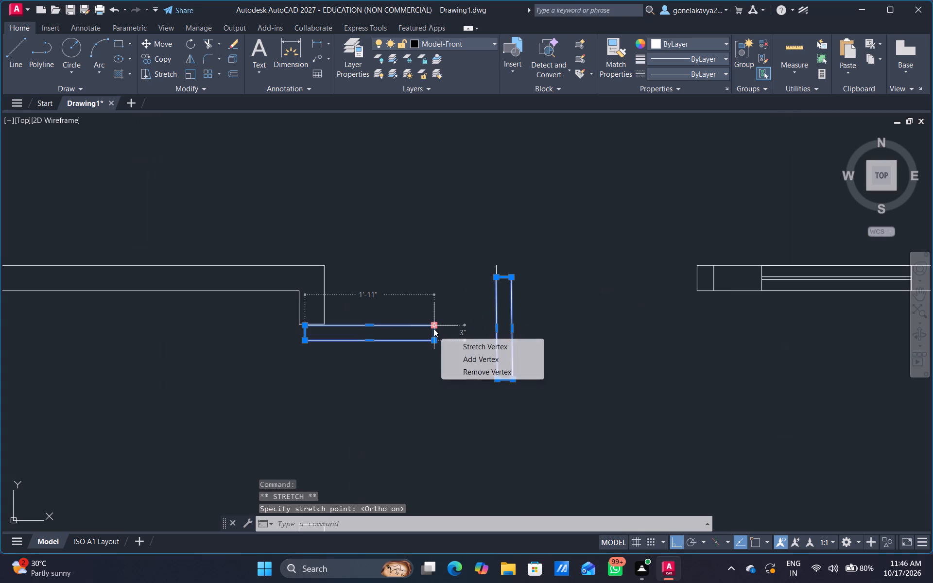
scroll(426, 314, up, 3)
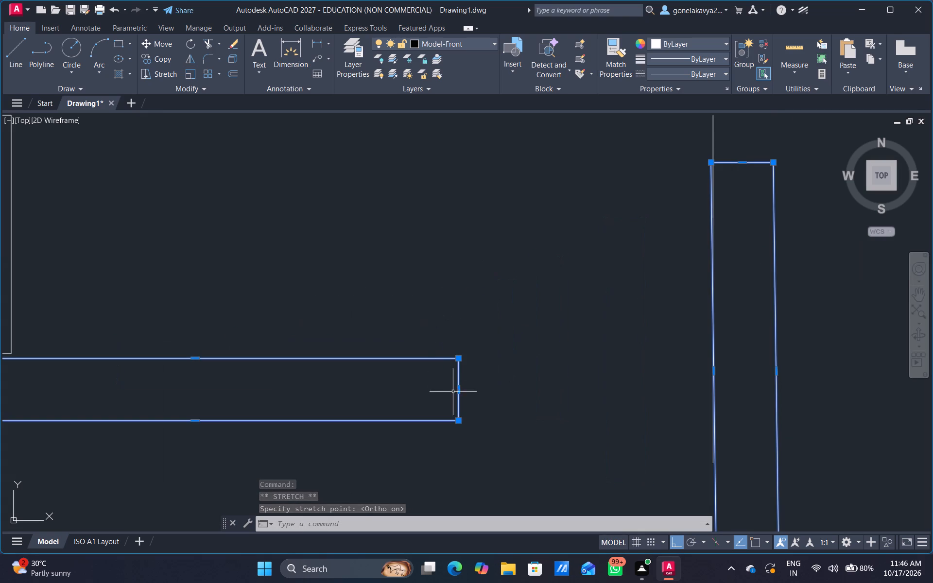
drag(459, 389, 450, 387)
click(314, 386)
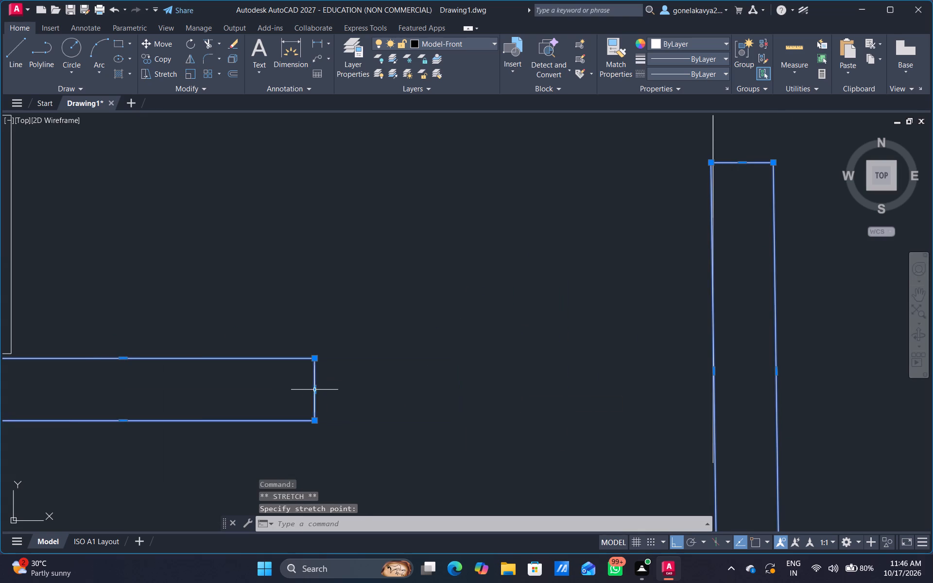
scroll(357, 381, down, 5)
scroll(399, 390, up, 3)
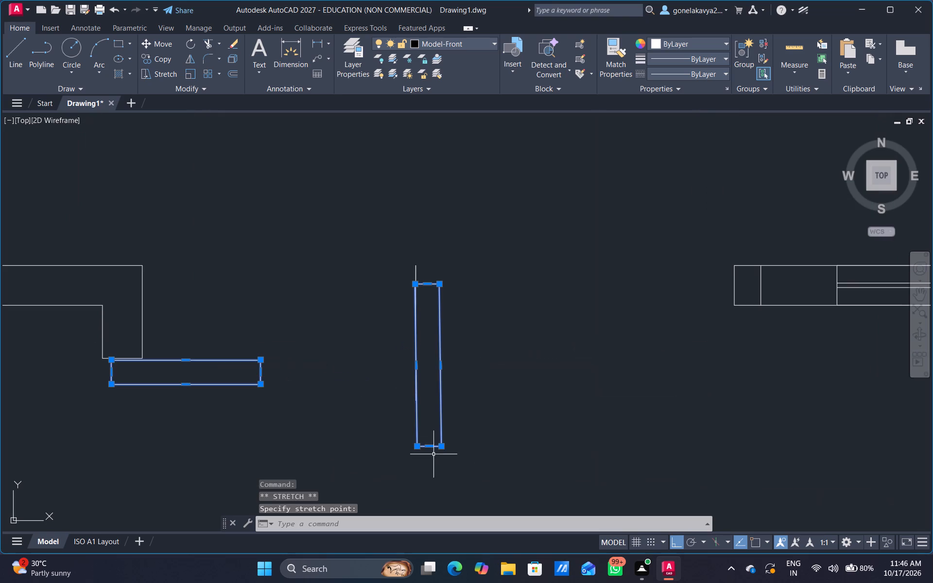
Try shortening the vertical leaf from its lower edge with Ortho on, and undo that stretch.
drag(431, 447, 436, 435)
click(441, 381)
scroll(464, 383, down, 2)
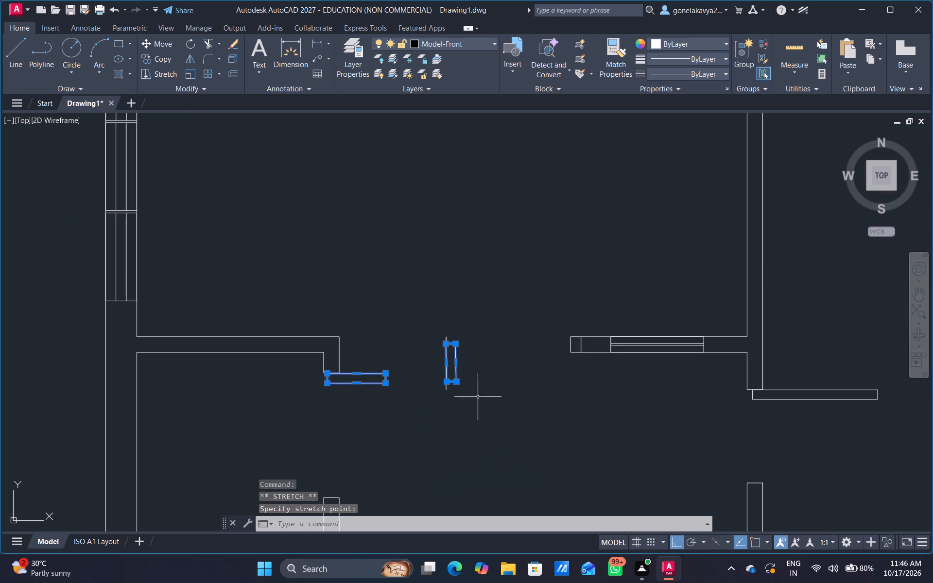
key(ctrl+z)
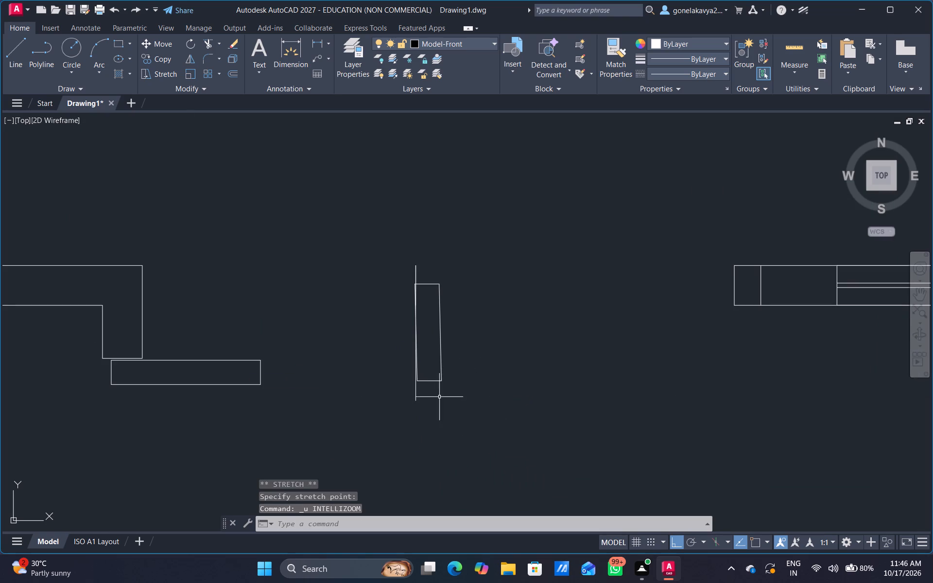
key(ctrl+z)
Shorten the vertical leaf by stretching its lower edge straight up about 6", and clear the selection.
click(434, 448)
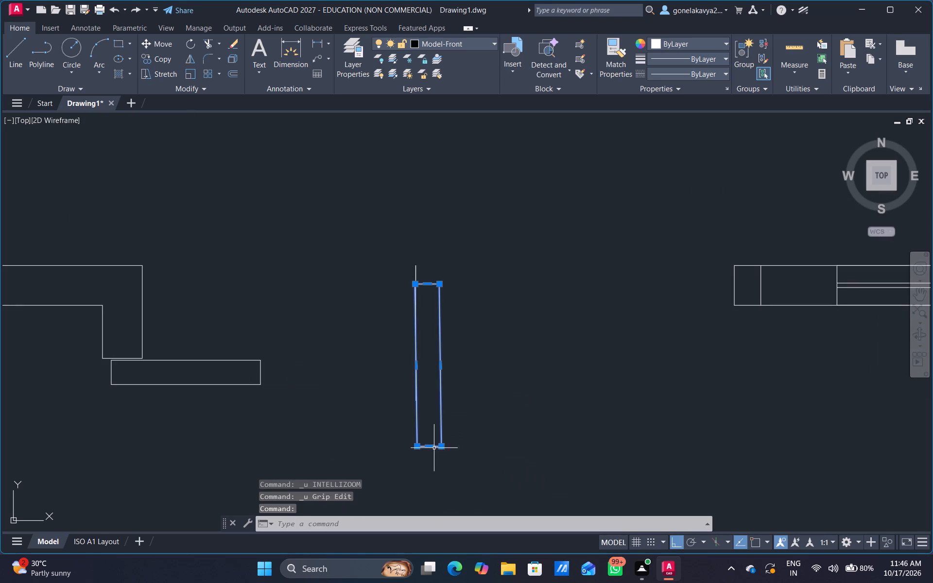
click(431, 445)
click(431, 445)
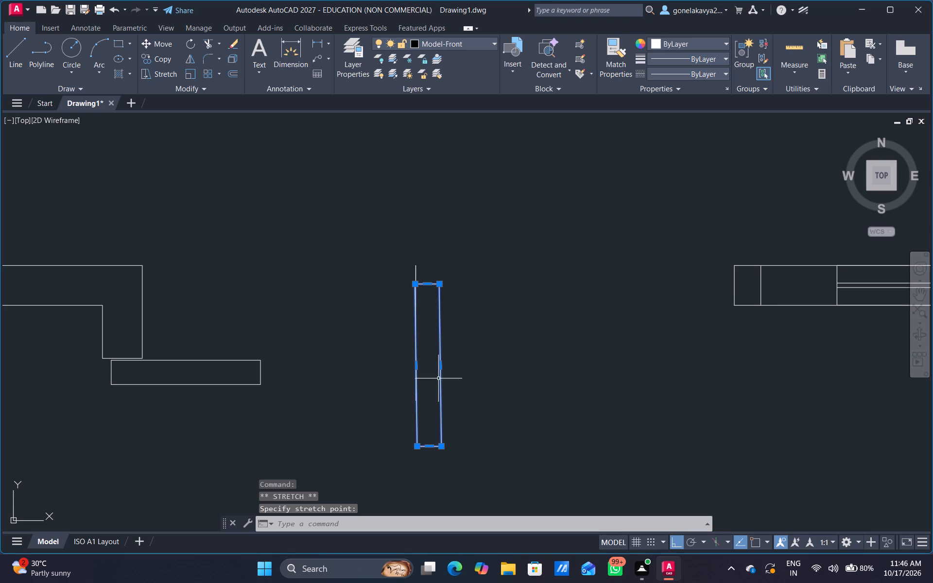
drag(428, 445, 424, 436)
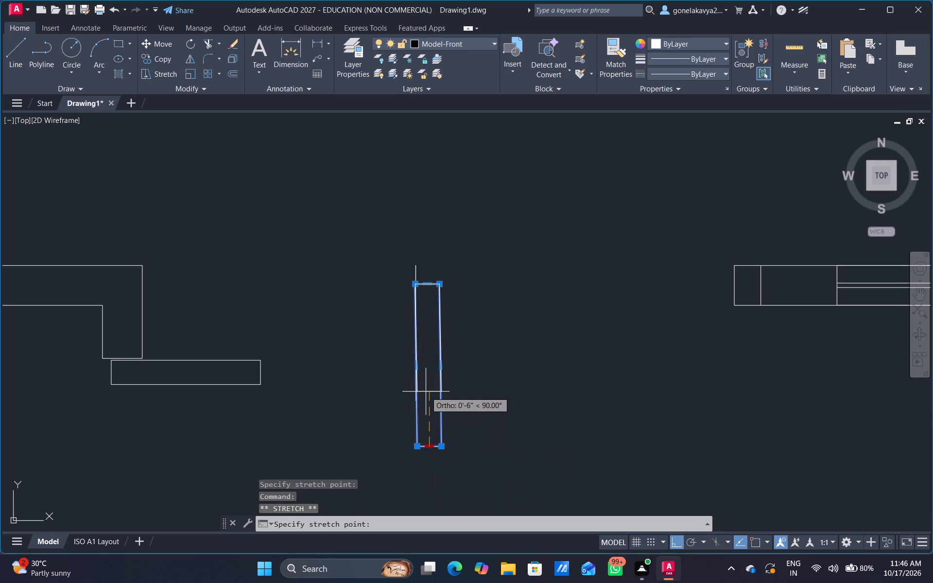
click(426, 392)
key(Escape)
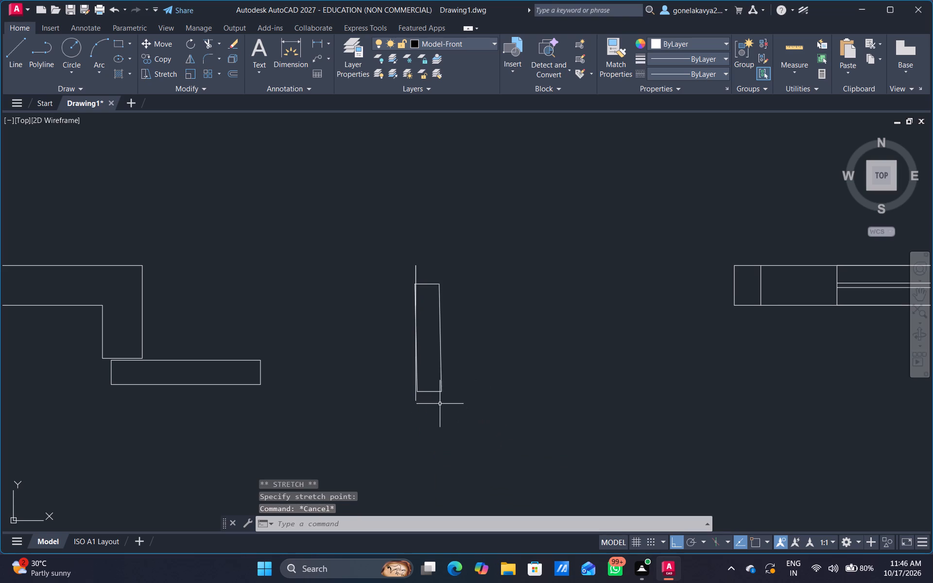
Delete the two stray vertical line pieces overlapping the long side of the shortened vertical leaf.
scroll(433, 402, up, 2)
click(387, 397)
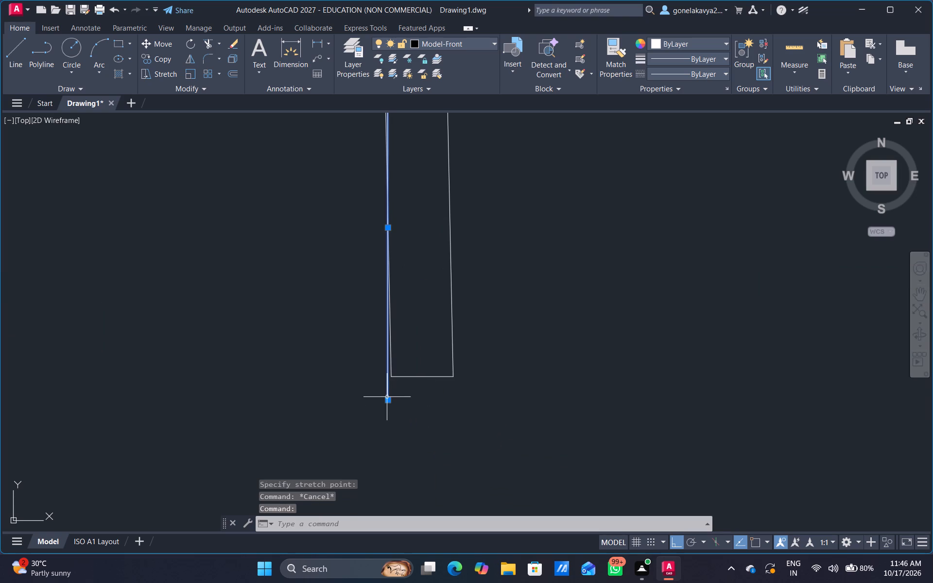
key(Insert)
key(Delete)
scroll(446, 395, down, 3)
middle_drag(460, 393, 452, 390)
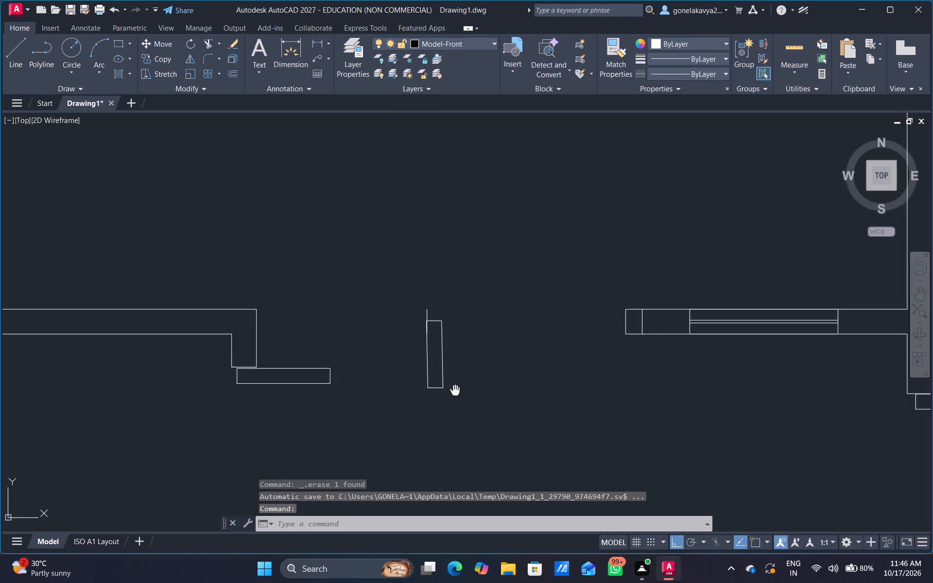
middle_drag(452, 390, 416, 406)
scroll(372, 336, up, 4)
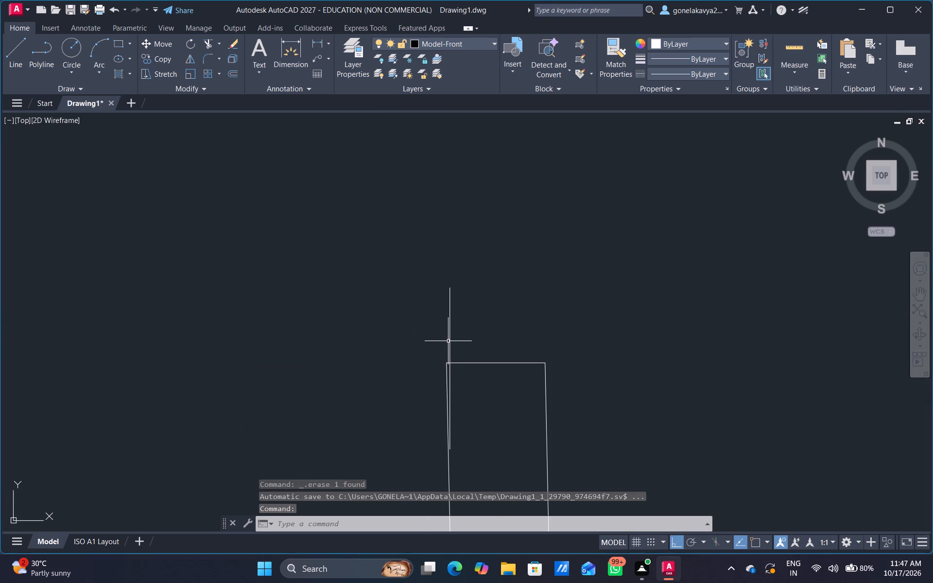
click(448, 341)
click(449, 342)
click(449, 342)
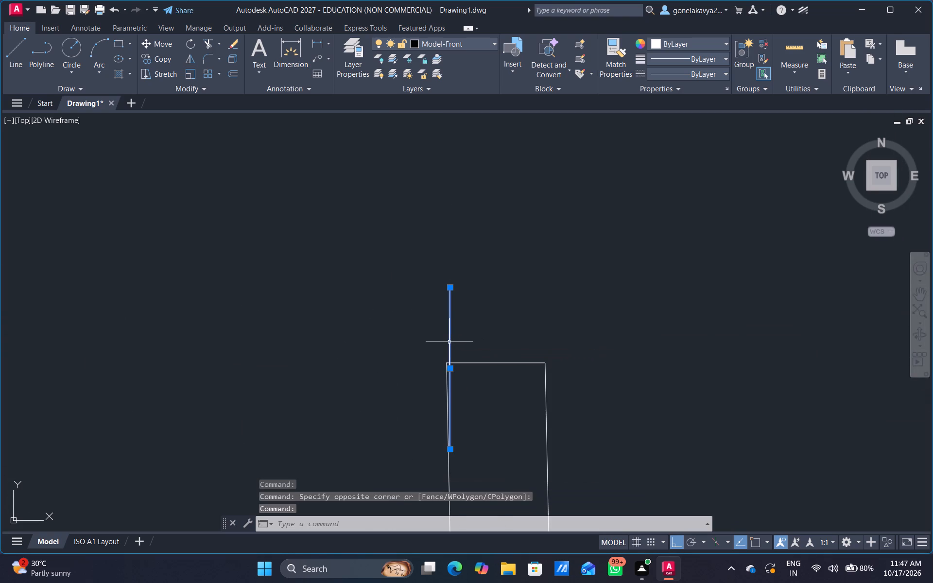
key(Delete)
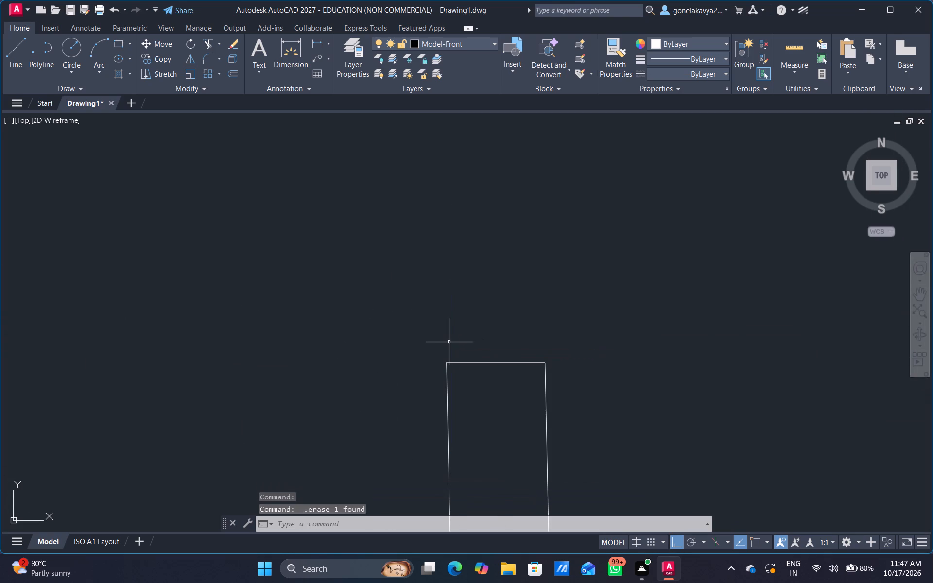
scroll(432, 263, down, 5)
scroll(436, 408, down, 2)
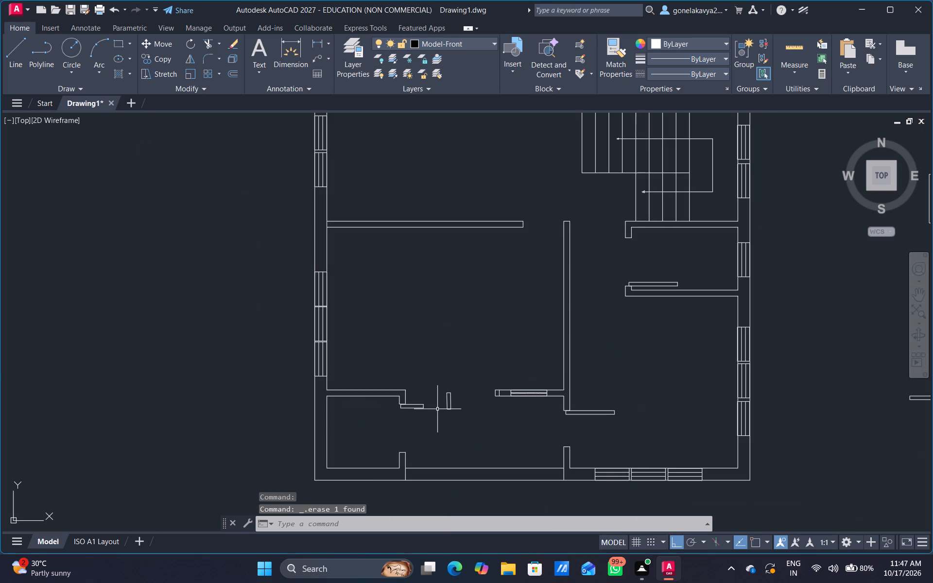
Lengthen the vertical door leaf at the lower-left opening by stretching its lower edge straight down.
scroll(420, 416, up, 5)
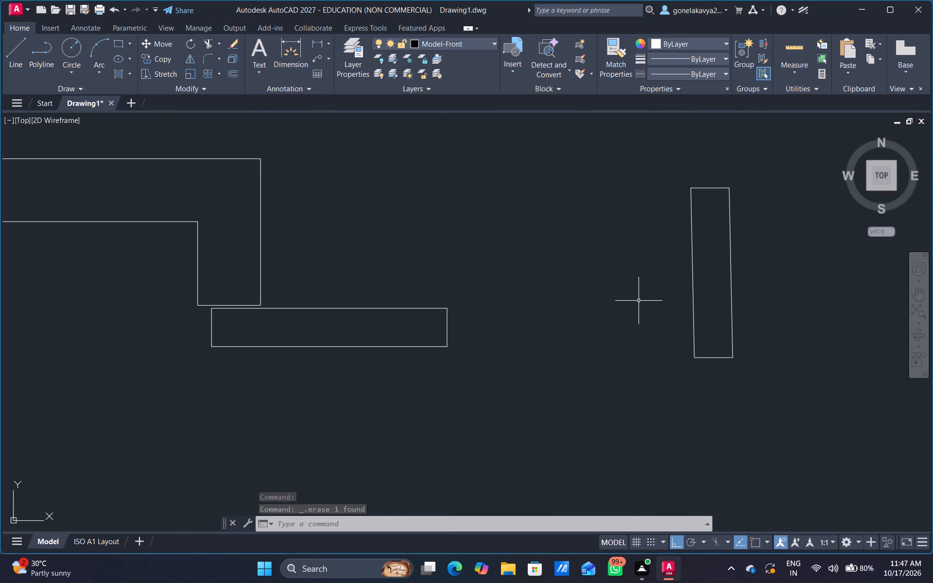
middle_drag(636, 301, 458, 321)
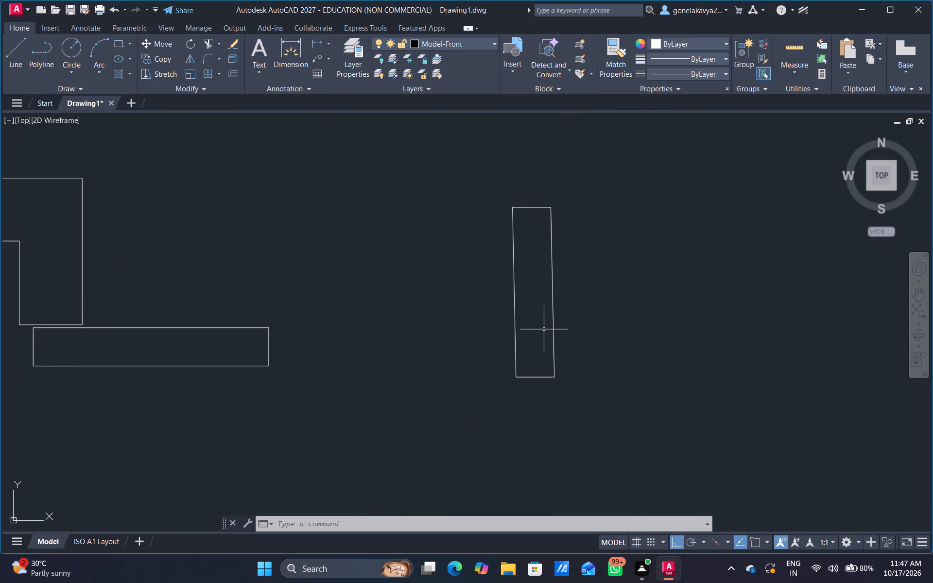
click(537, 377)
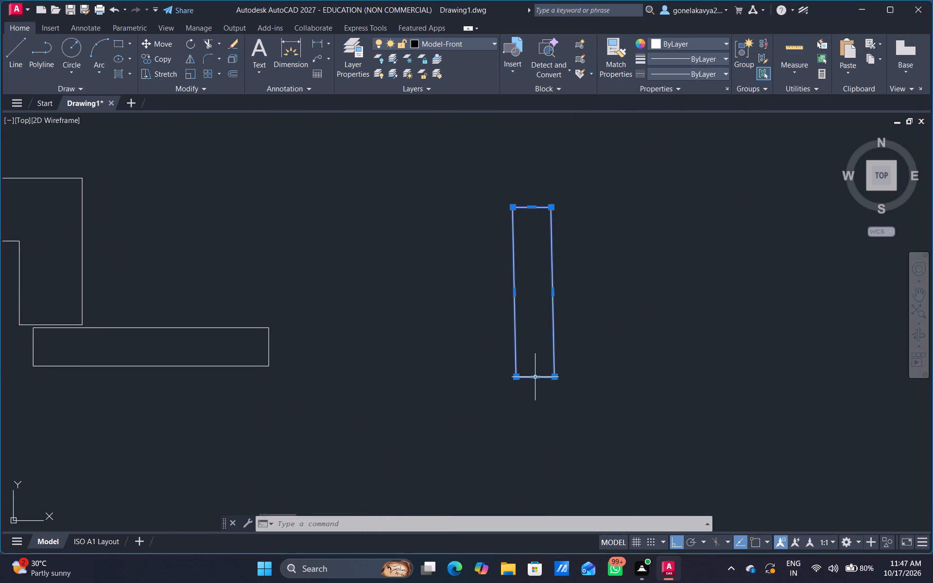
click(535, 378)
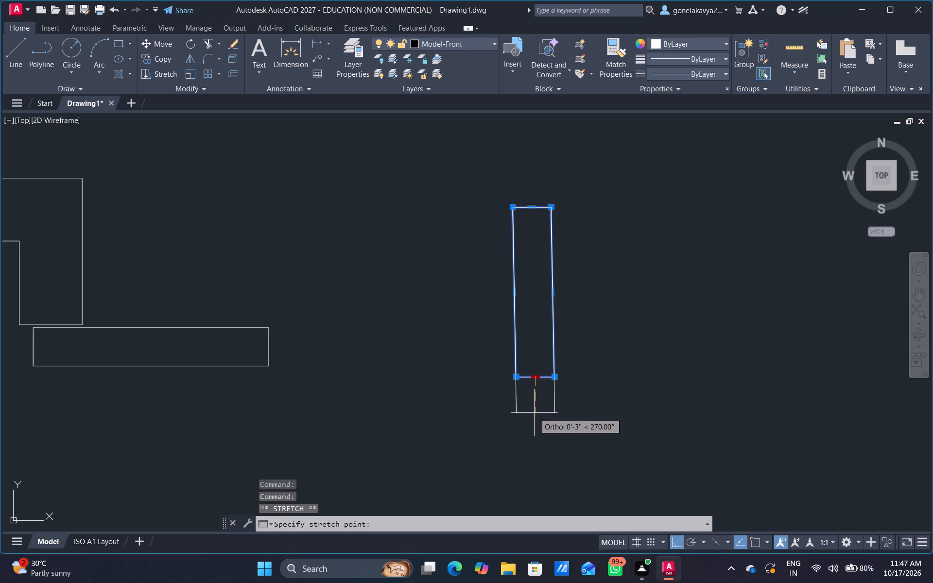
click(531, 431)
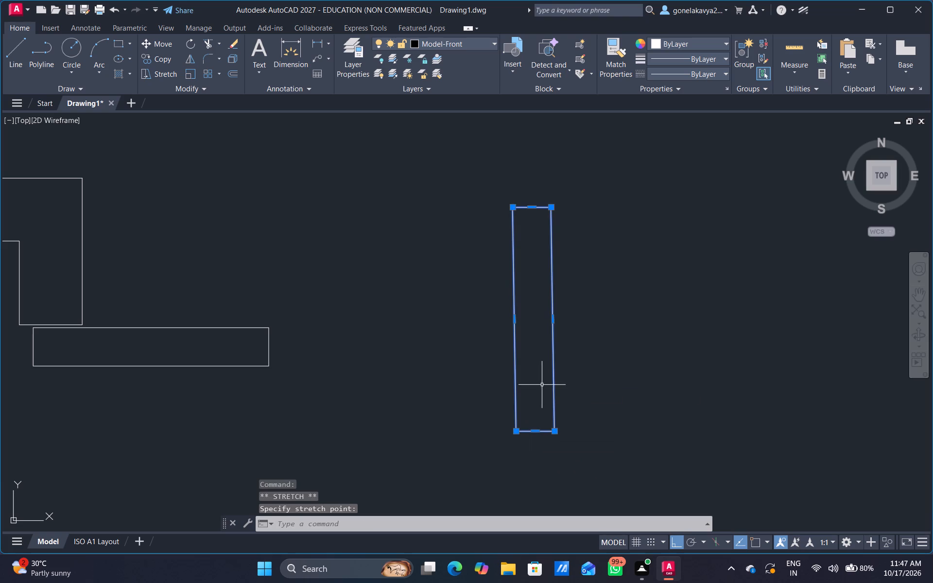
Make the vertical leaf thinner by stretching its right long edge inward by about 1".
click(551, 319)
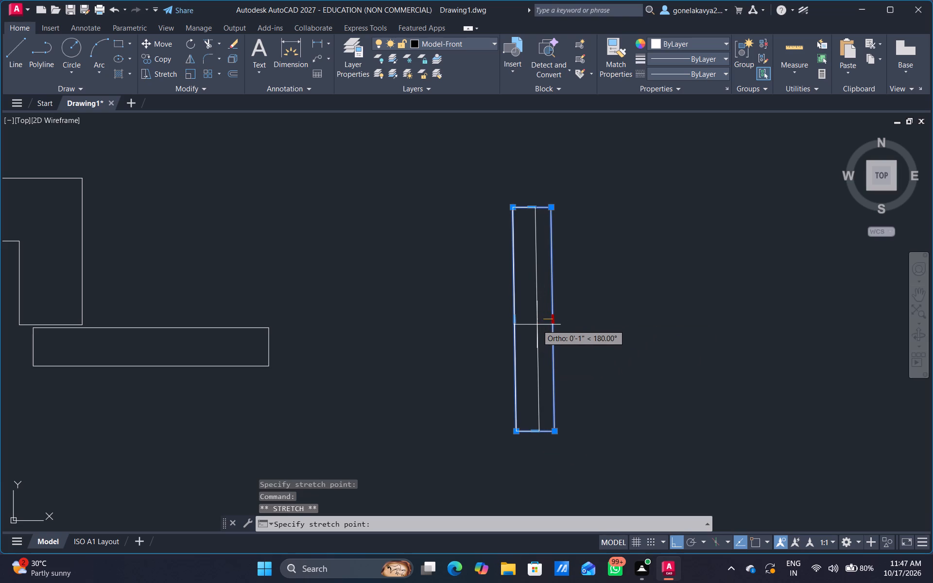
click(533, 326)
Make the horizontal leaf below the small room's wall thinner by stretching its lower edge upward, and clear the selection.
scroll(415, 361, down, 2)
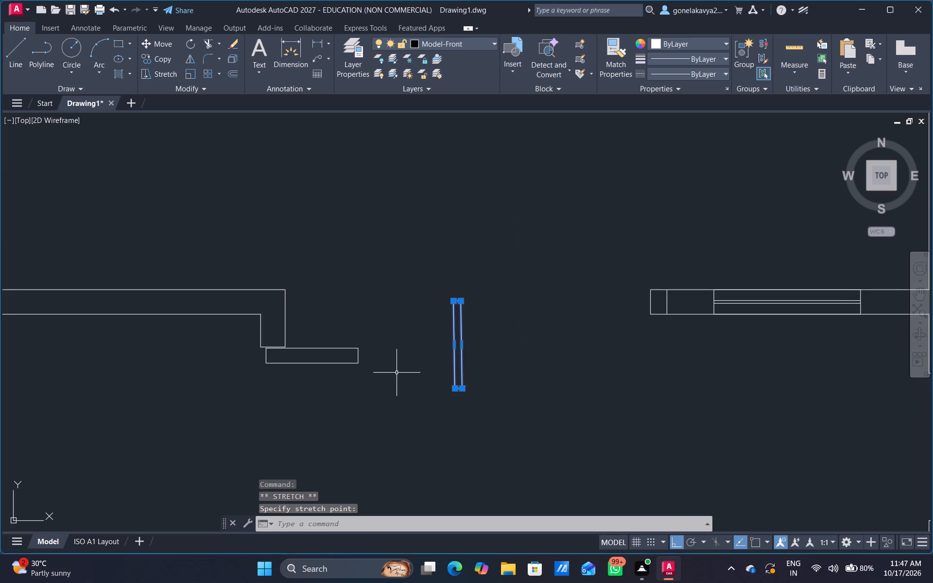
middle_drag(396, 373, 494, 342)
scroll(399, 331, up, 1)
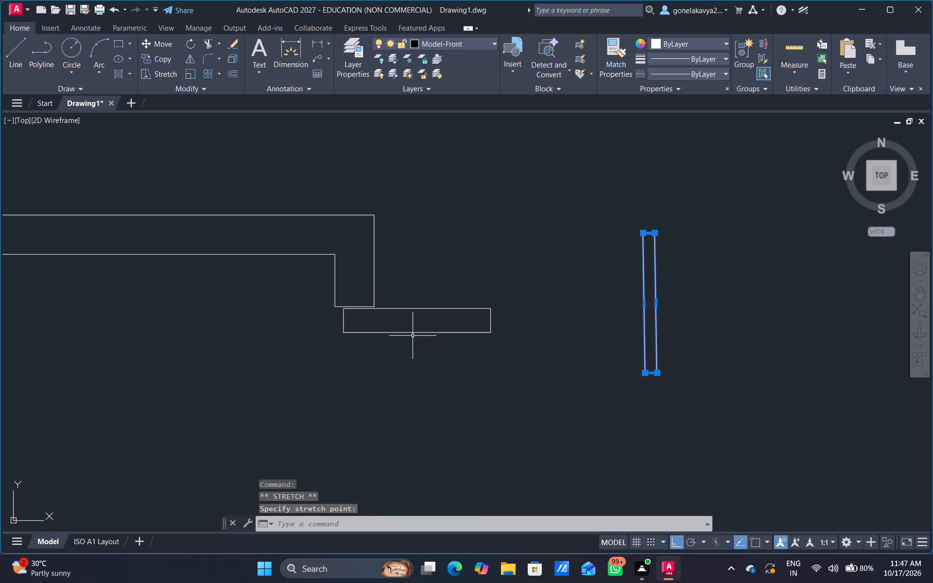
click(412, 334)
click(412, 334)
click(411, 330)
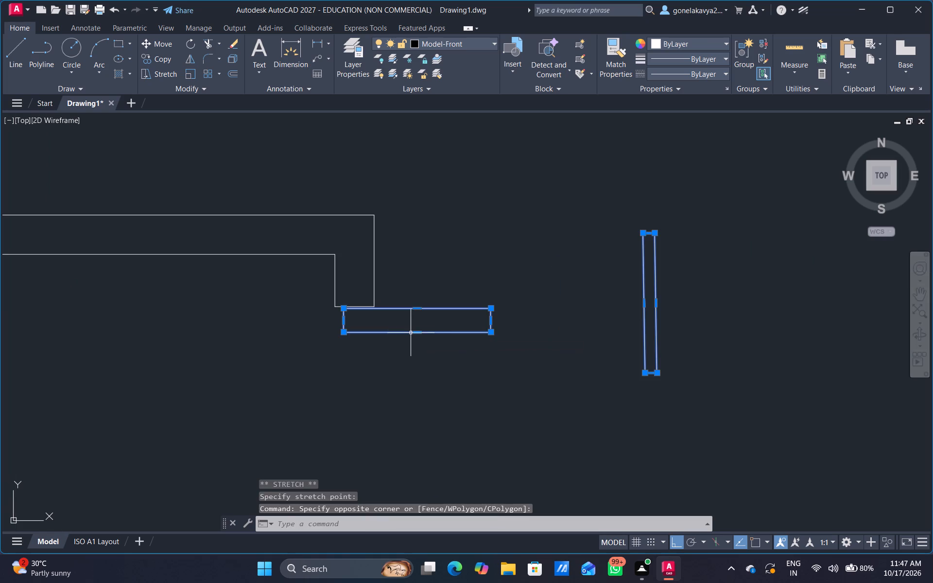
click(411, 333)
click(415, 334)
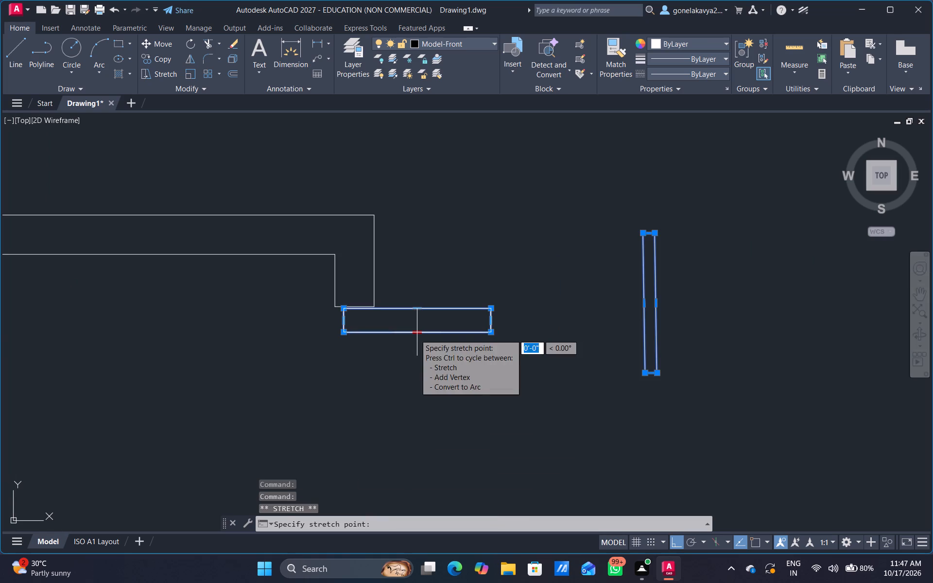
click(415, 323)
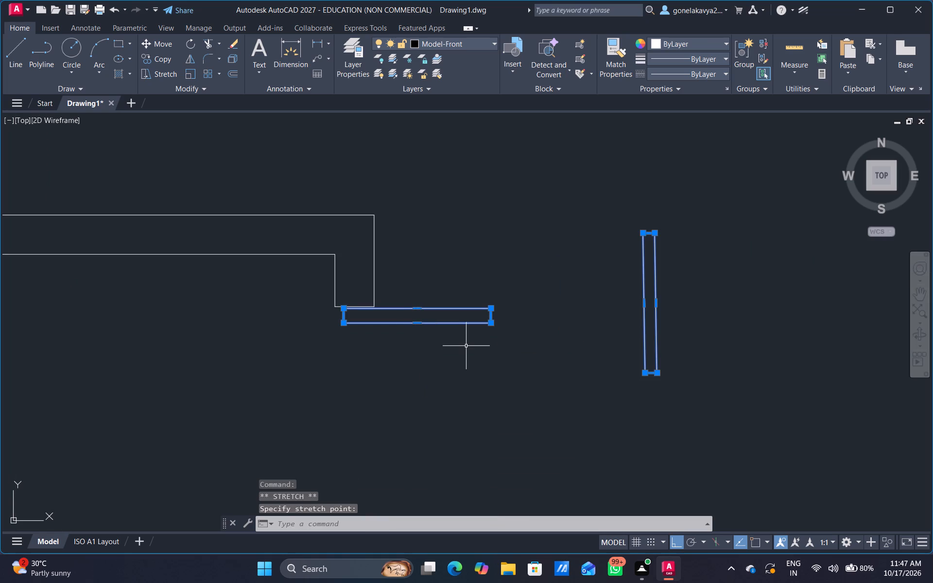
key(Escape)
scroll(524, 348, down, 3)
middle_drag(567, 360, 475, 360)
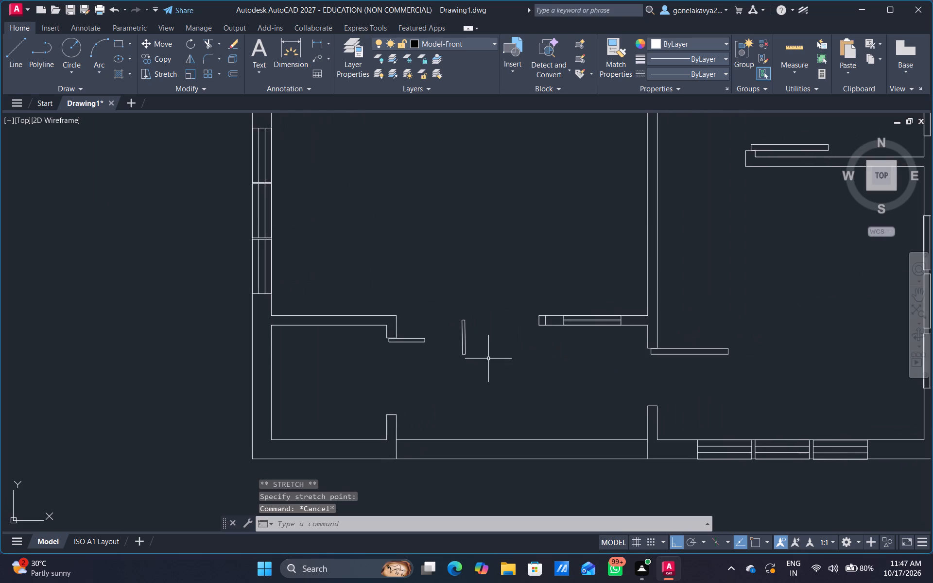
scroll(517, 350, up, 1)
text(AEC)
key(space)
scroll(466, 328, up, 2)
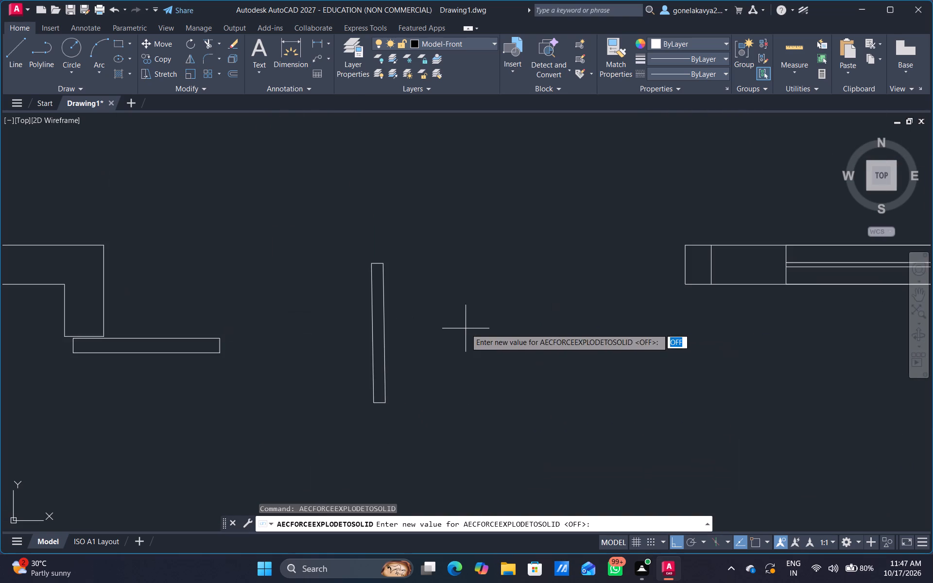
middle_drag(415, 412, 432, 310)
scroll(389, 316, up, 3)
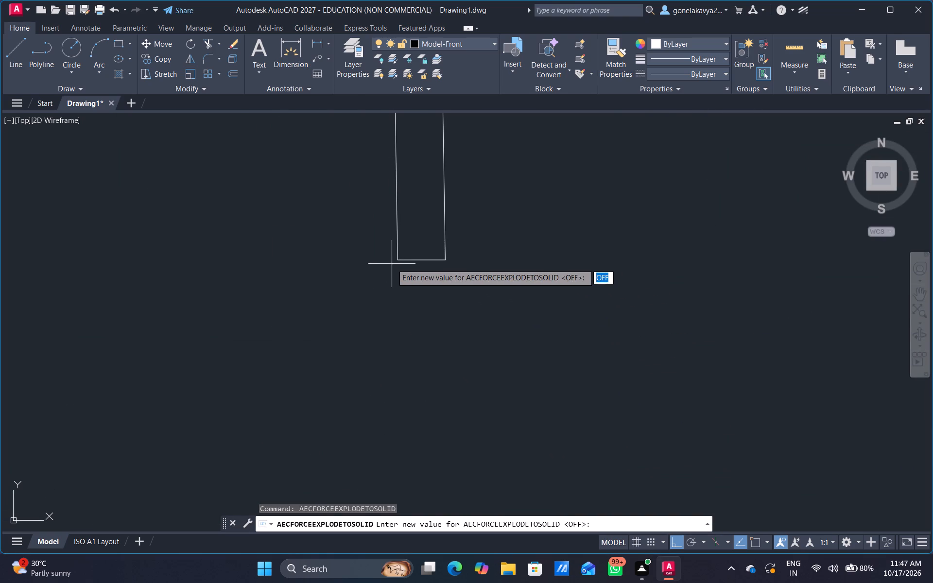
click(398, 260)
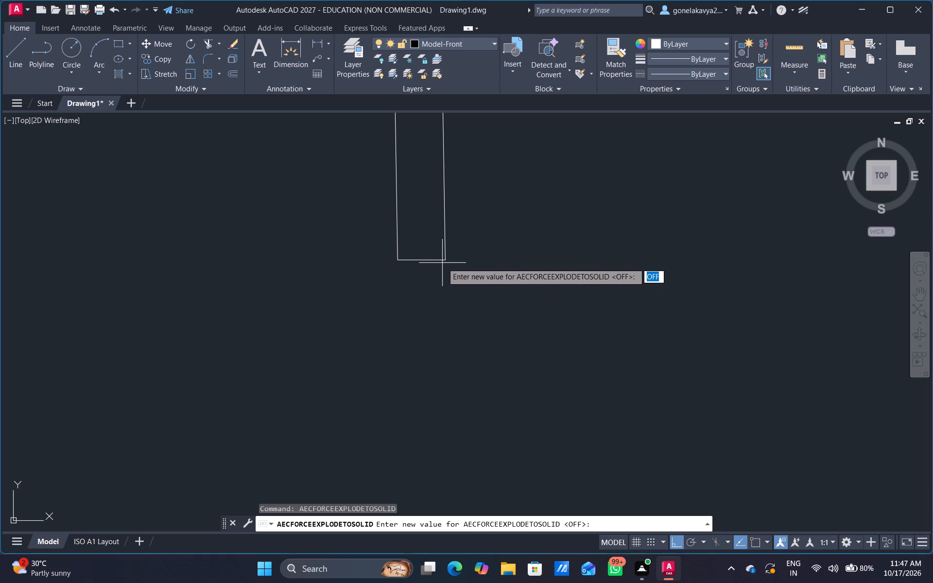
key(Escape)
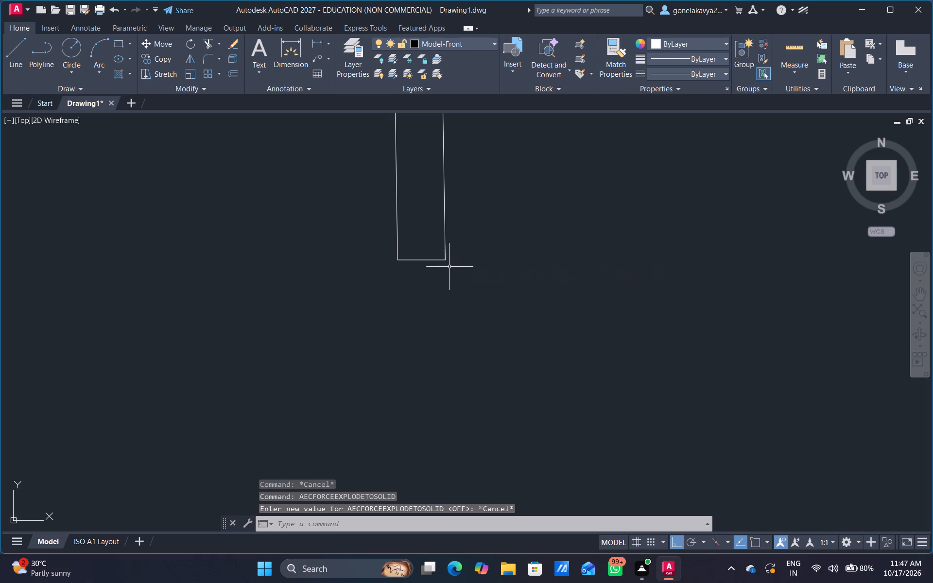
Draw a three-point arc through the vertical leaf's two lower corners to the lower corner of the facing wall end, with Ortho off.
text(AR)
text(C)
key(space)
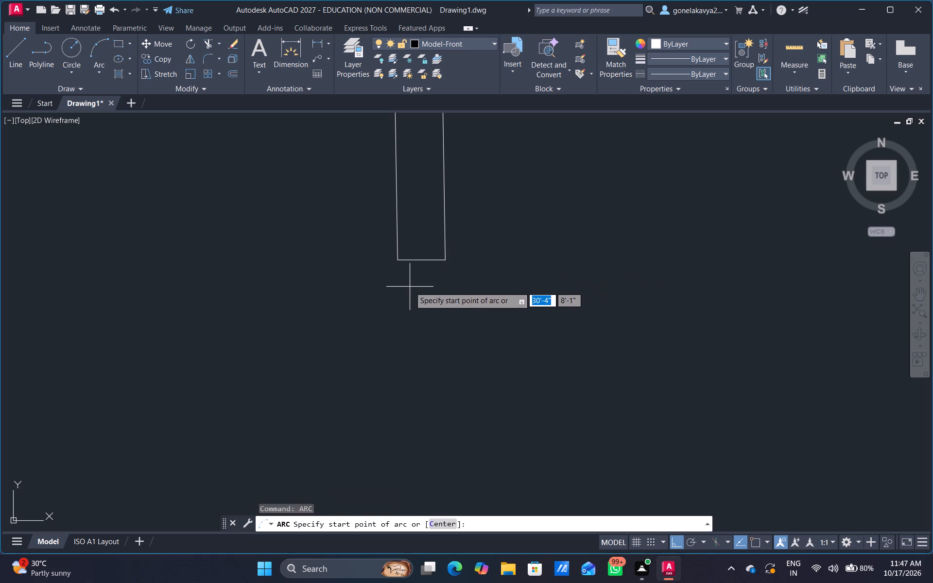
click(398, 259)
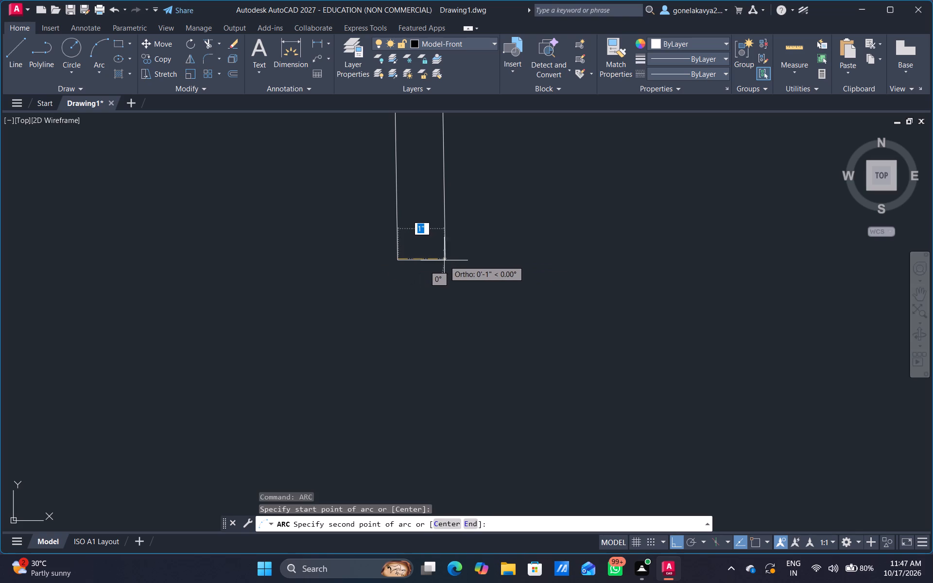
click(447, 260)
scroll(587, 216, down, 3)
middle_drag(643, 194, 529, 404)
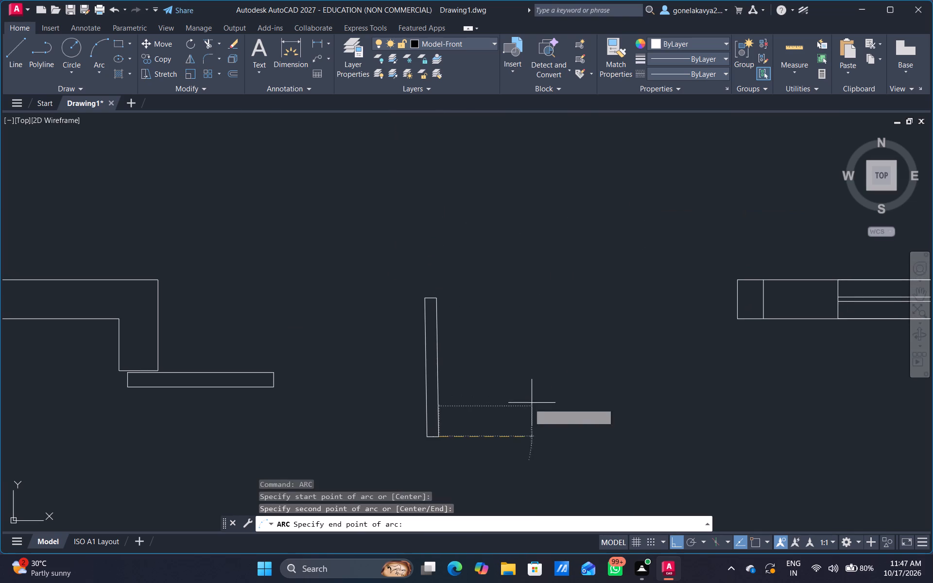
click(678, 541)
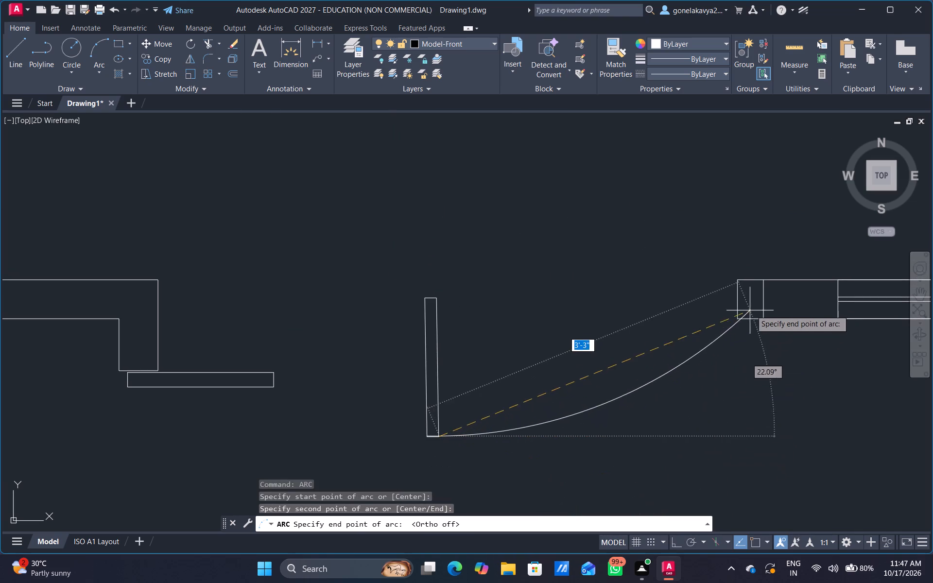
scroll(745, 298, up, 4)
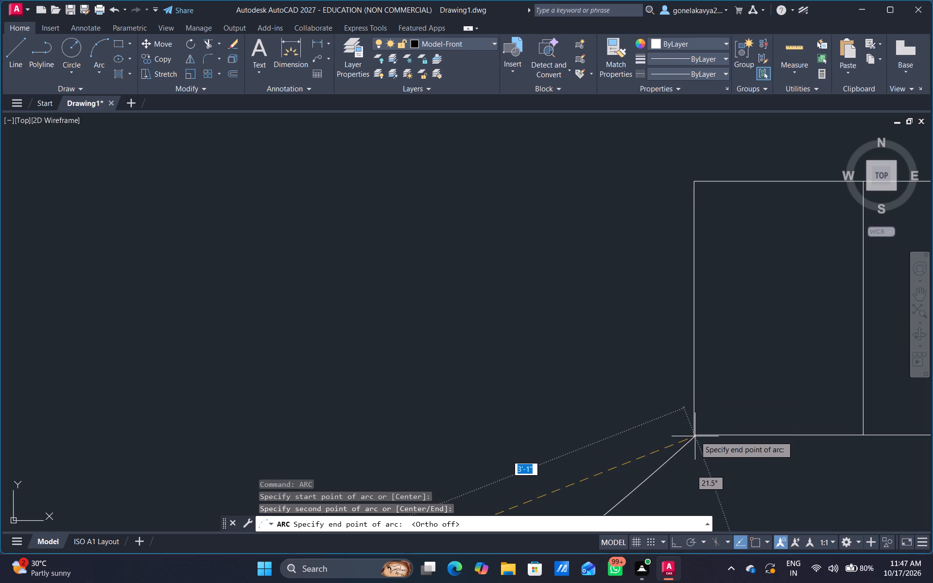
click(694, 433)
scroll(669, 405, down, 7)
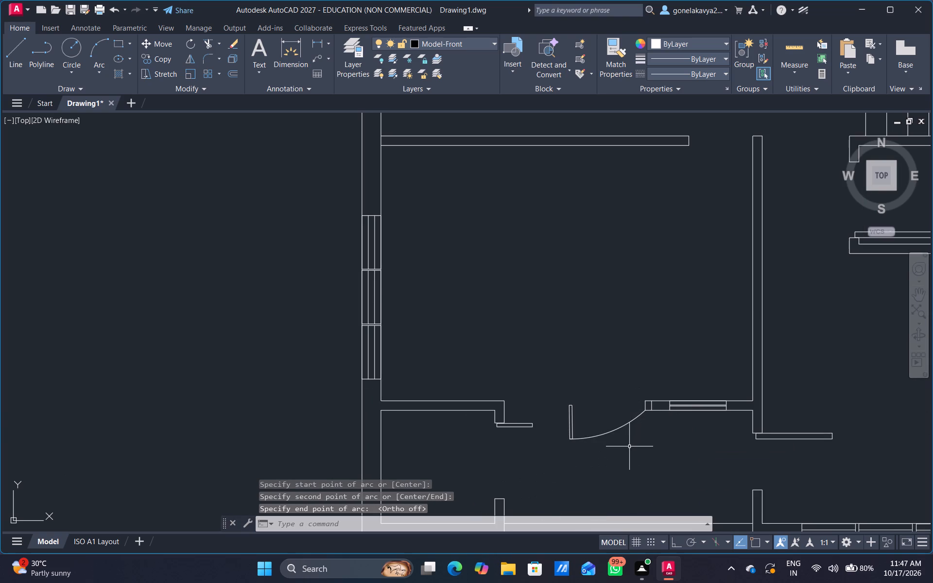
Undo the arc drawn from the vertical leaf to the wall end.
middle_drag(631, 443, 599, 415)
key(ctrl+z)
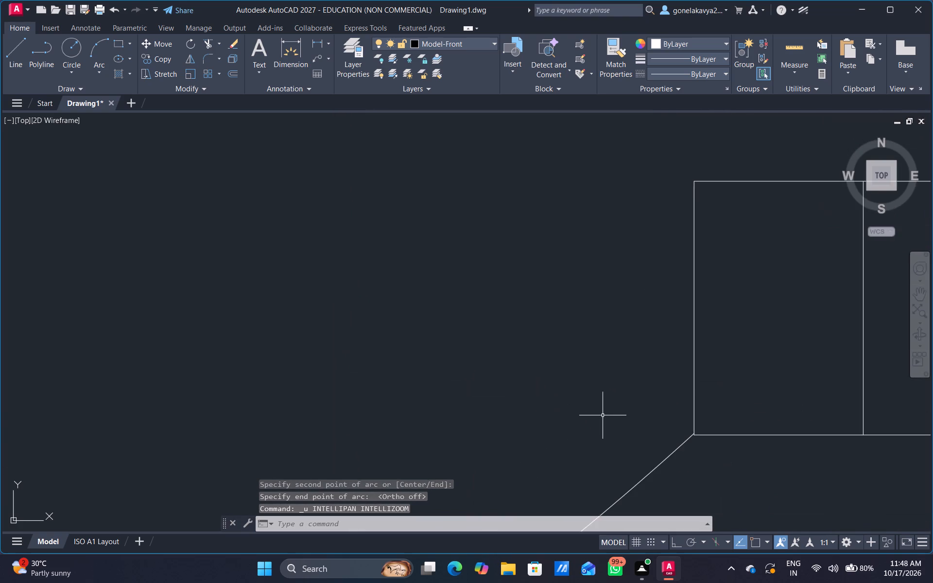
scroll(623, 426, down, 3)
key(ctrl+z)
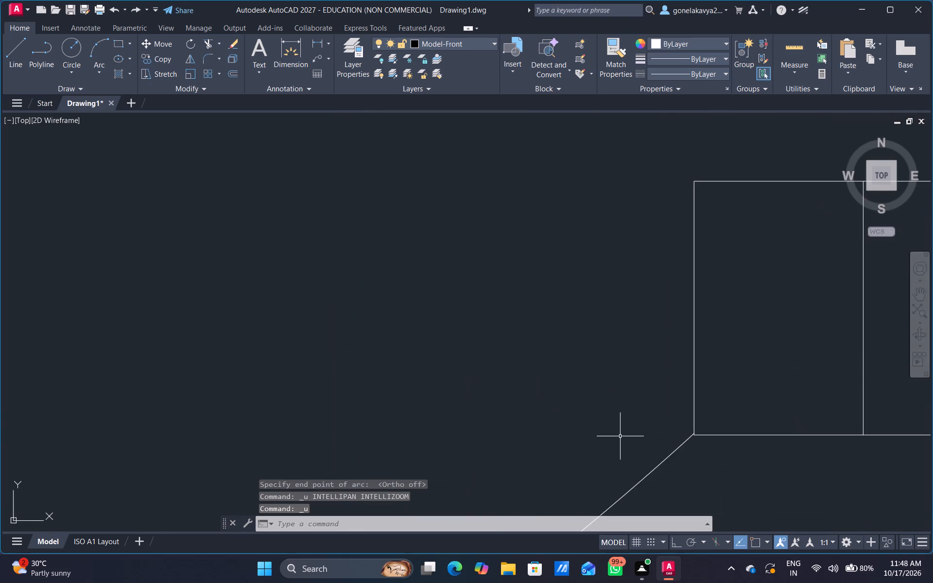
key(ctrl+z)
Move the vertical leaf horizontally to the right by about 1'-6", towards the wall end beside the window.
scroll(620, 437, down, 4)
middle_drag(581, 382, 582, 381)
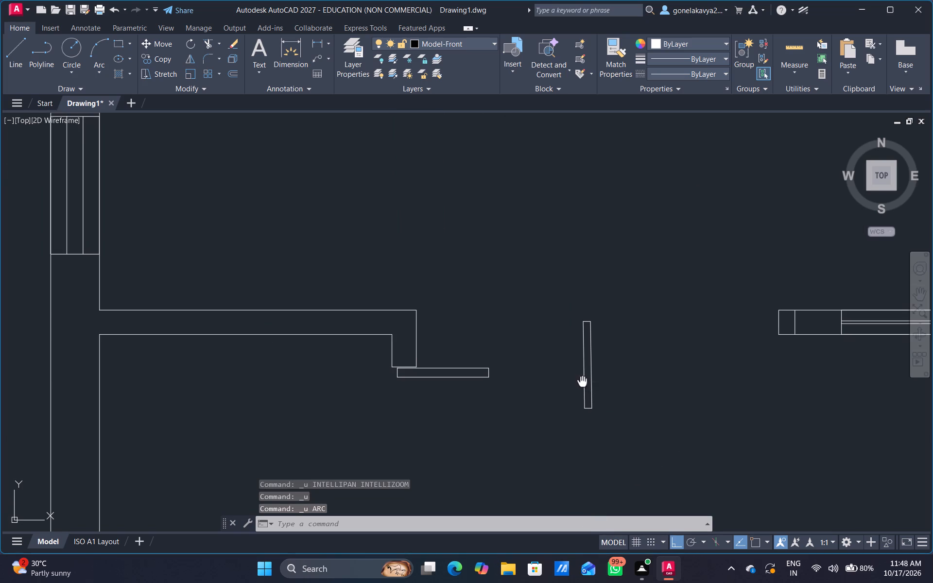
middle_drag(582, 381, 549, 337)
drag(569, 351, 536, 347)
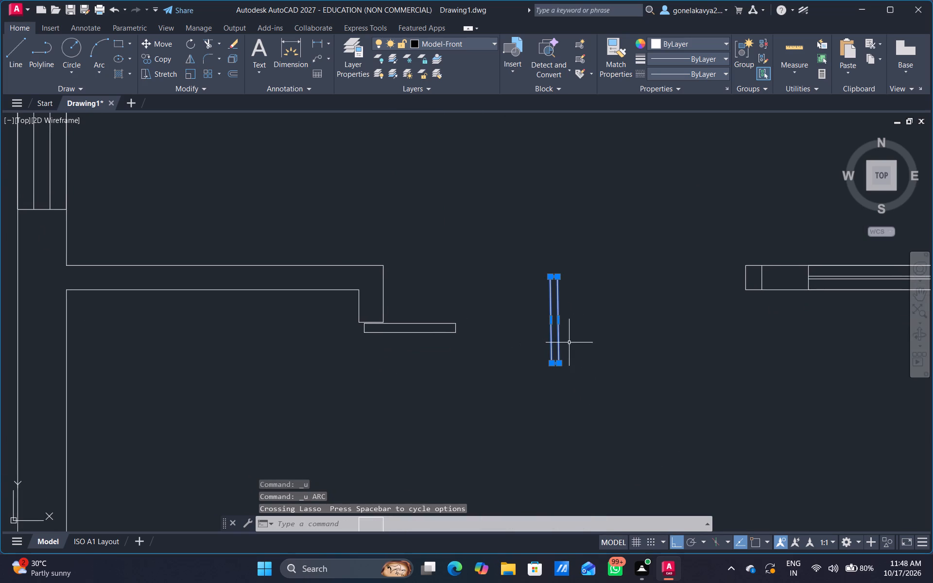
right_click(569, 343)
click(618, 134)
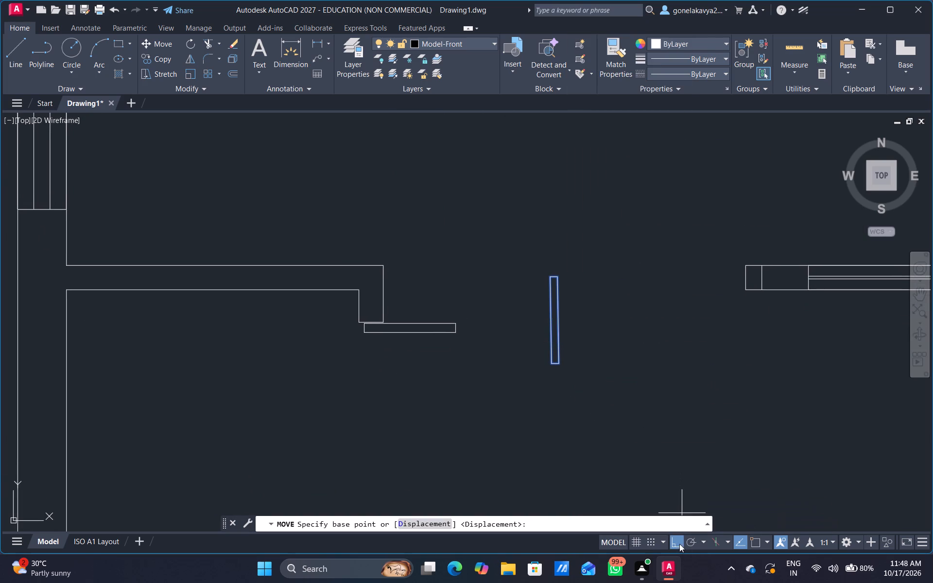
click(557, 363)
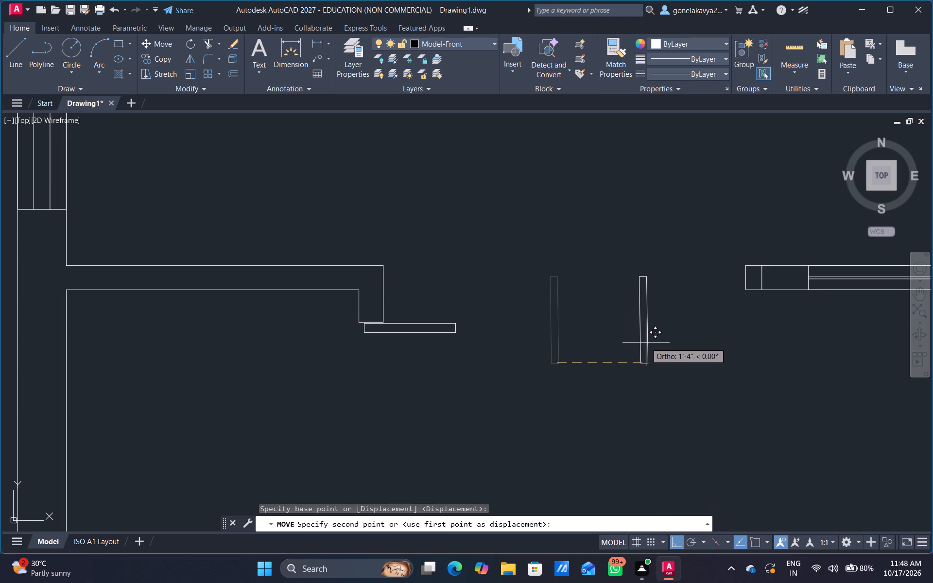
click(659, 342)
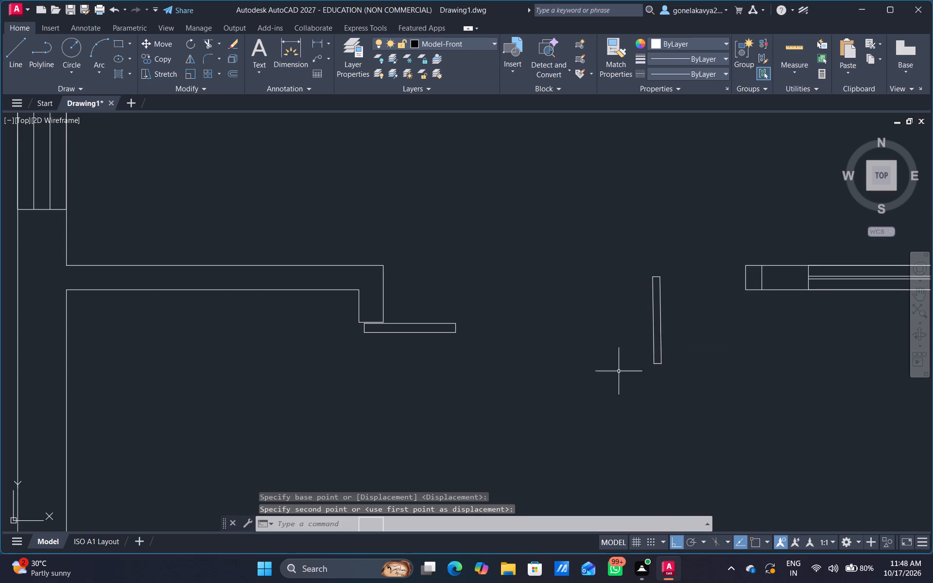
Draw a three-point arc through the vertical leaf's two lower corners to the lower corner of the wall end beside the window, with Ortho off.
scroll(624, 363, down, 2)
middle_drag(642, 363, 590, 354)
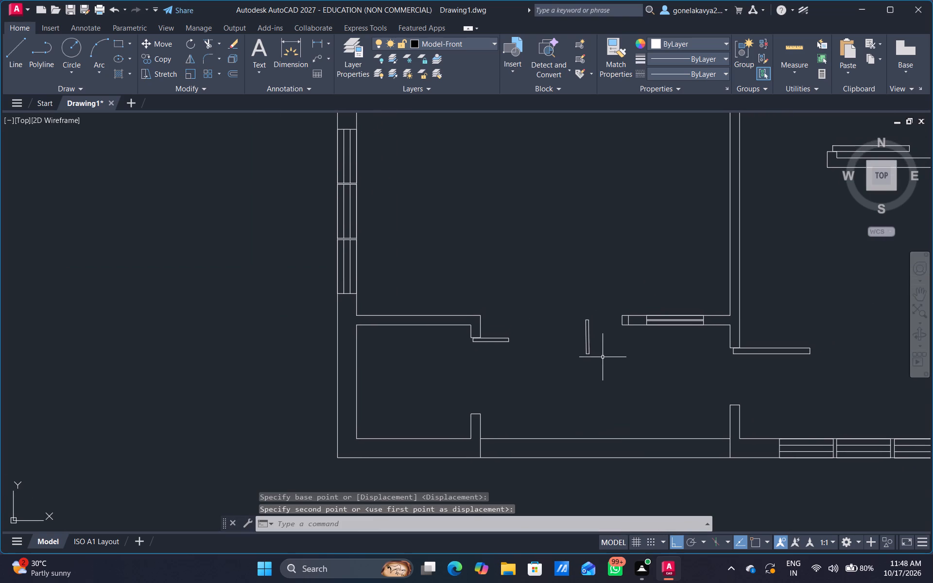
scroll(603, 355, up, 3)
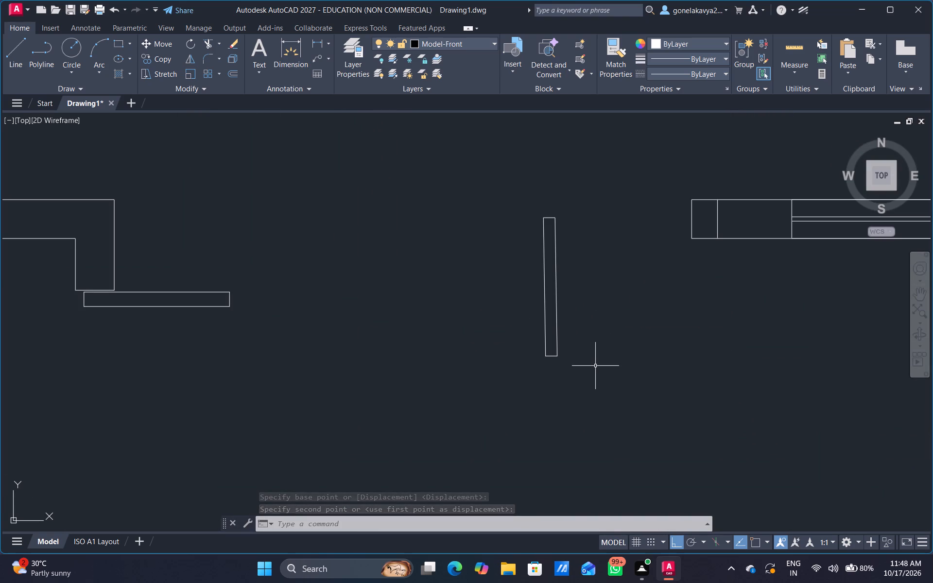
text(AR)
key(c)
key(space)
scroll(548, 358, up, 1)
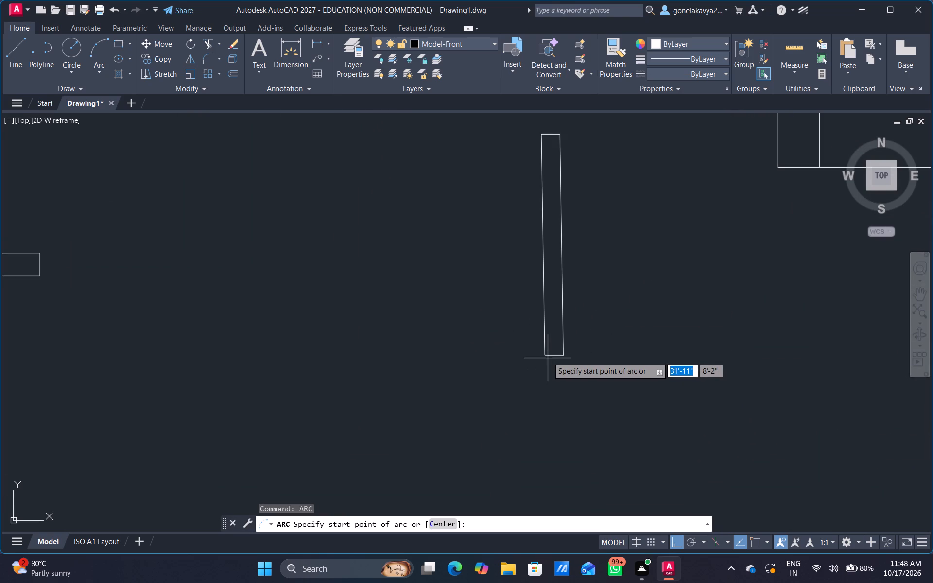
scroll(548, 357, up, 2)
click(542, 354)
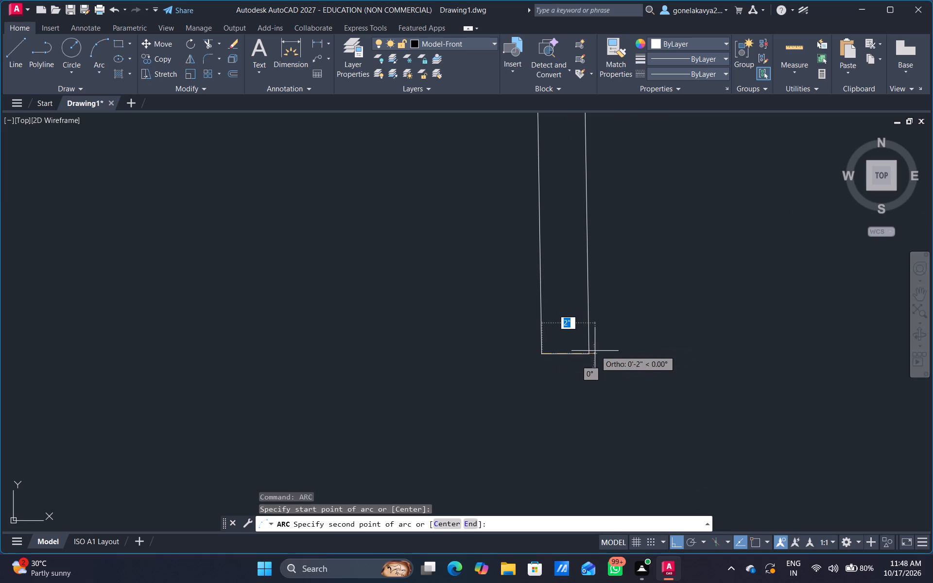
click(589, 354)
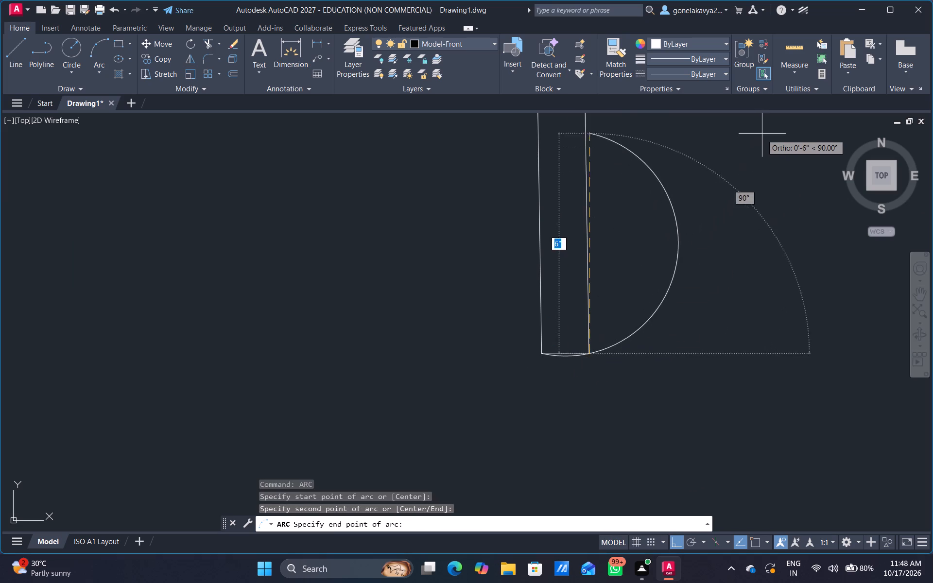
scroll(762, 134, down, 2)
middle_drag(775, 147, 671, 313)
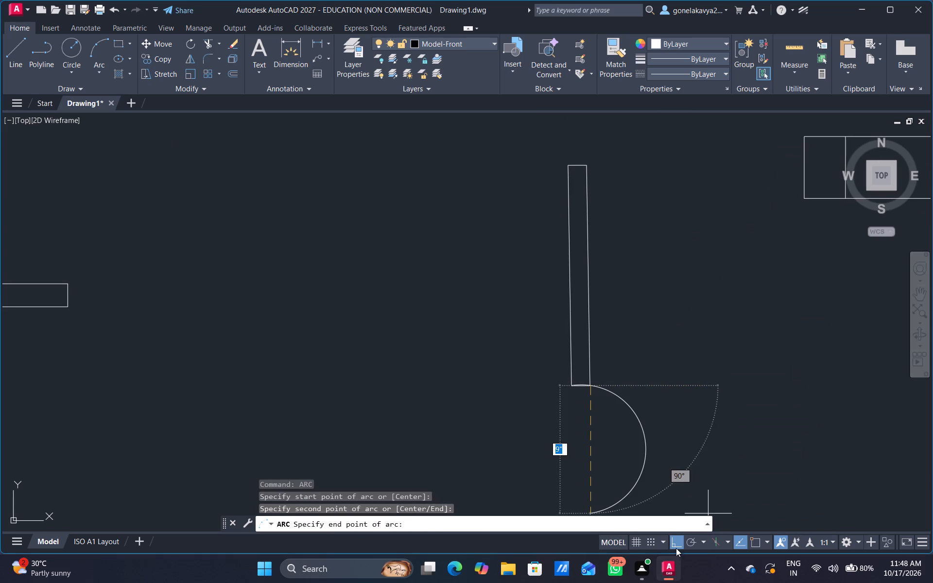
click(677, 540)
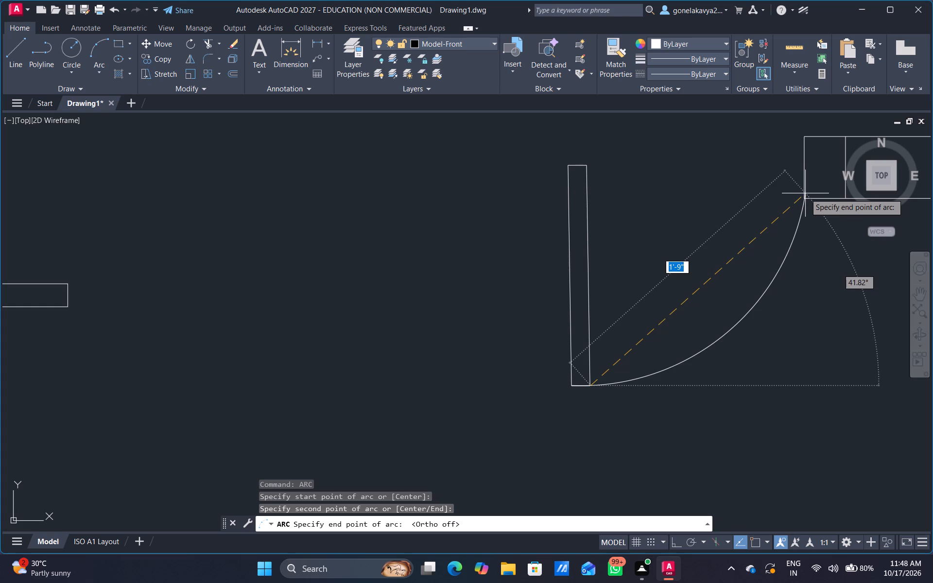
click(805, 193)
Draw a three-point arc through the two end corners of the small room's horizontal leaf, ending freehand in the opening below its hinge side.
scroll(528, 292, down, 4)
middle_drag(509, 326, 674, 305)
scroll(581, 273, up, 2)
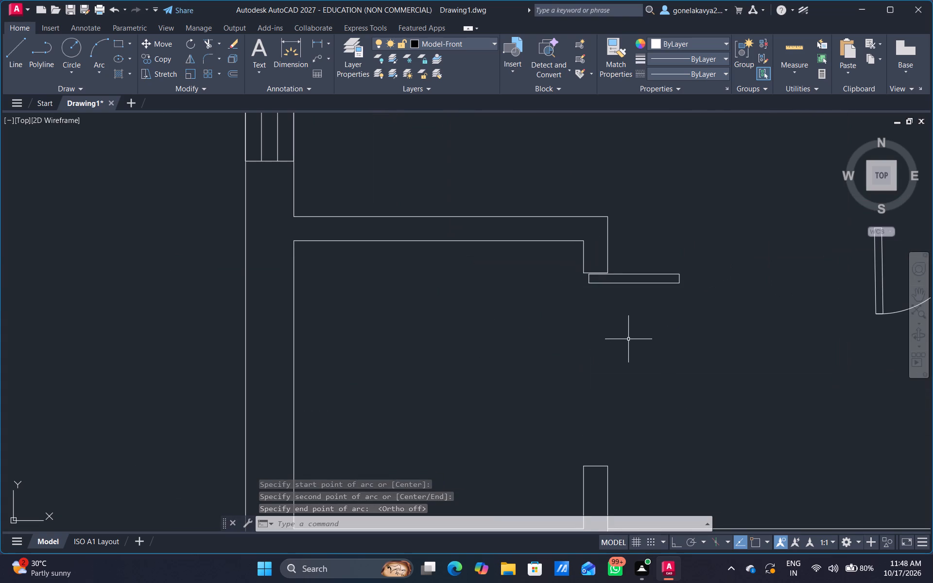
key(space)
scroll(689, 278, up, 1)
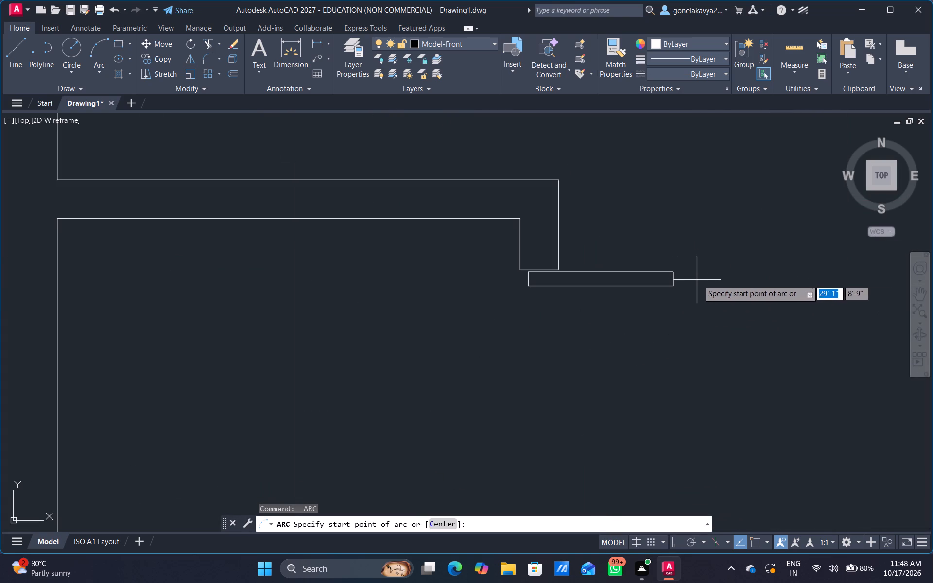
scroll(675, 277, up, 1)
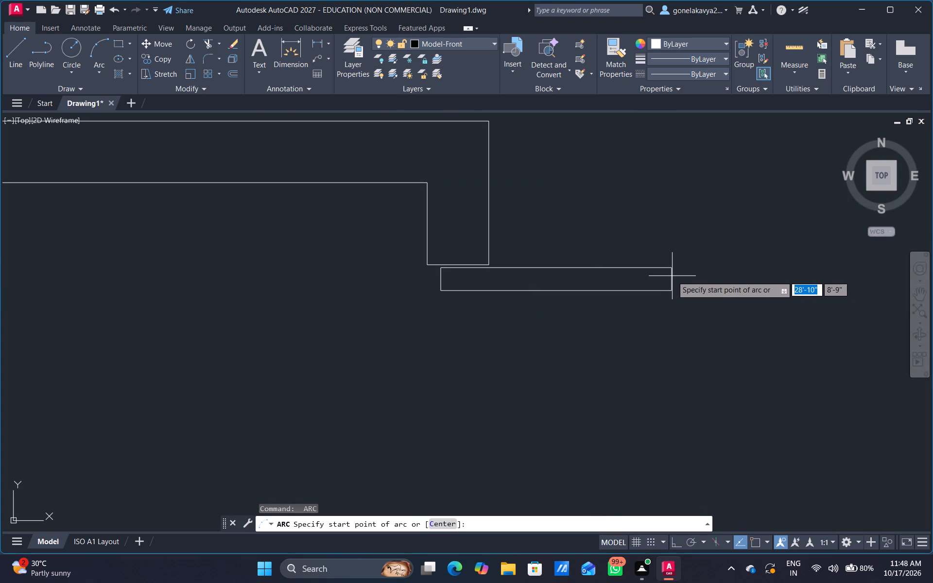
scroll(670, 271, up, 4)
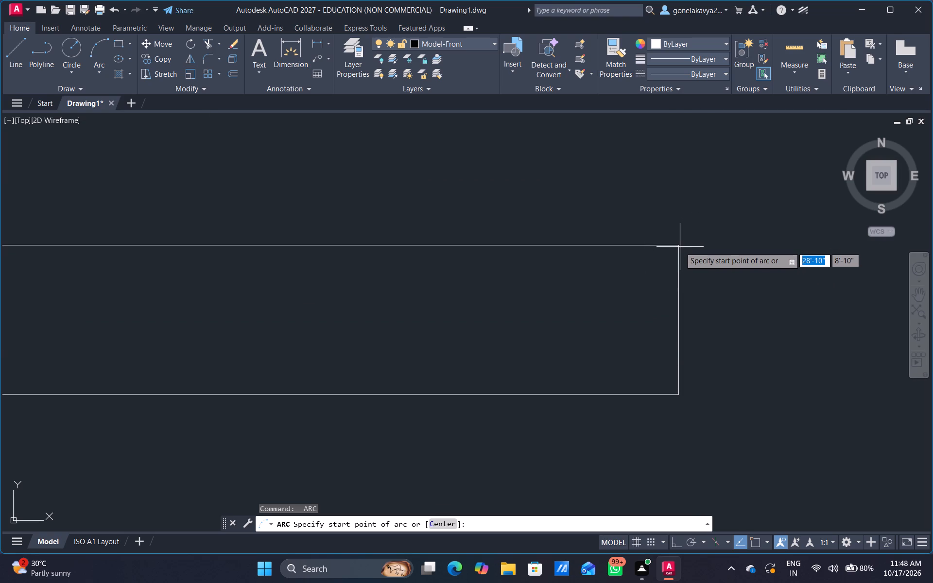
click(678, 245)
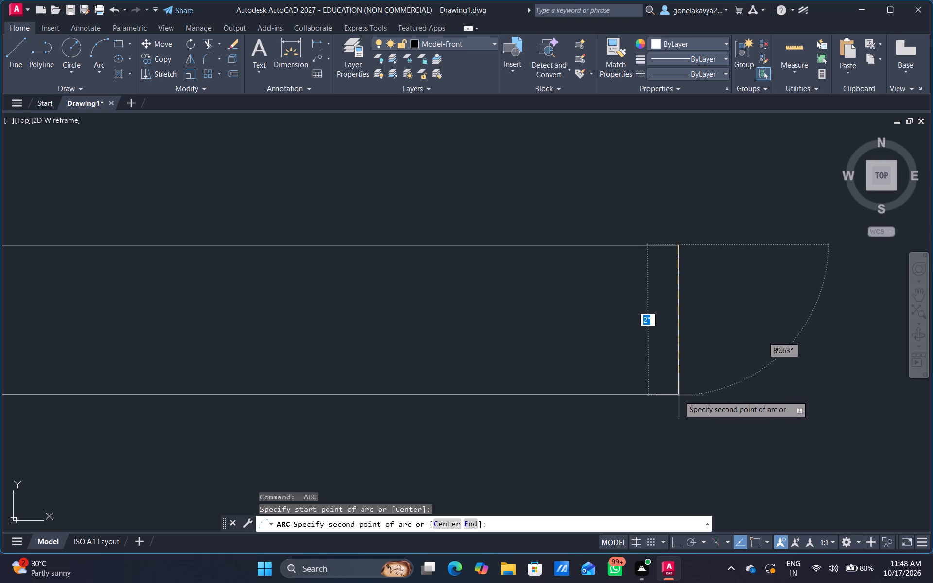
drag(679, 395, 679, 400)
scroll(640, 450, down, 4)
middle_drag(624, 464, 677, 254)
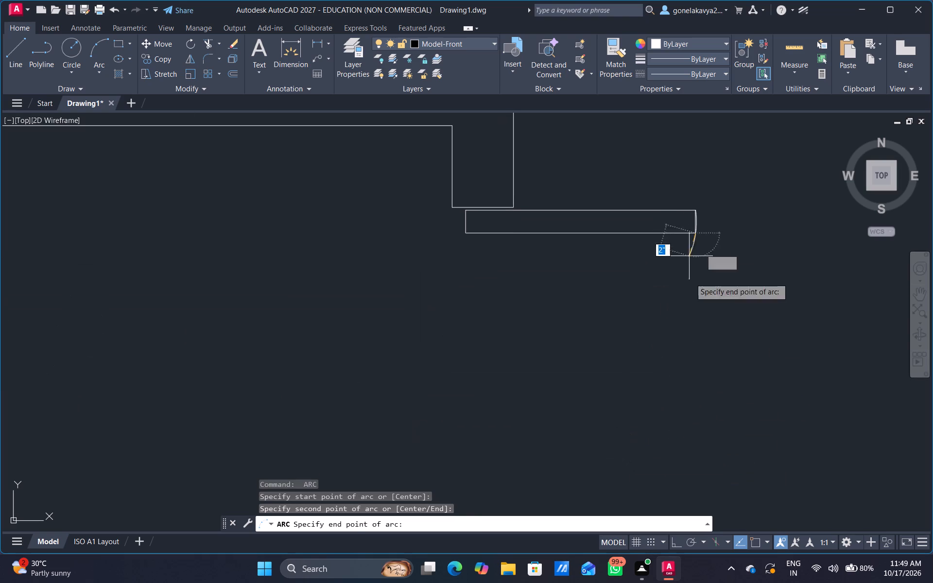
scroll(570, 491, down, 3)
middle_drag(552, 473, 553, 377)
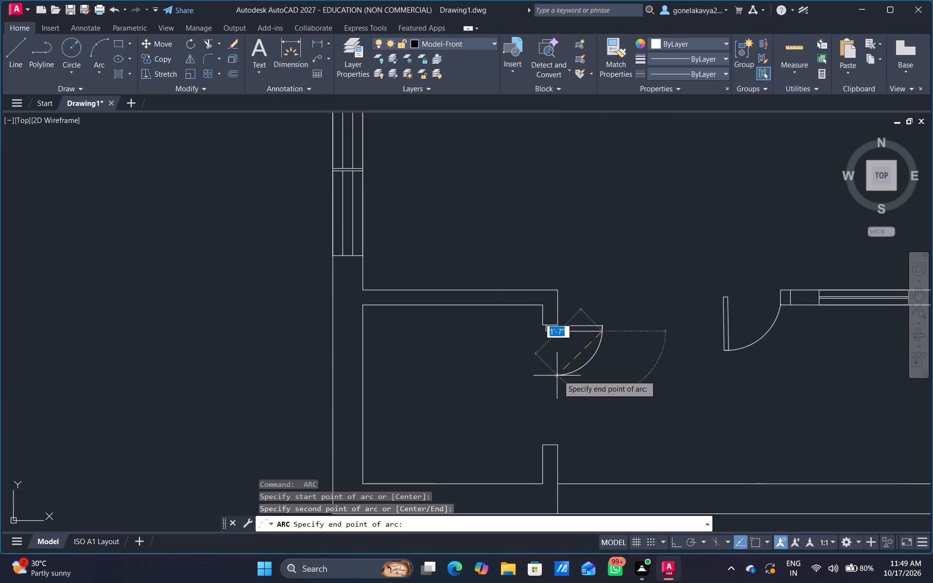
scroll(545, 369, up, 2)
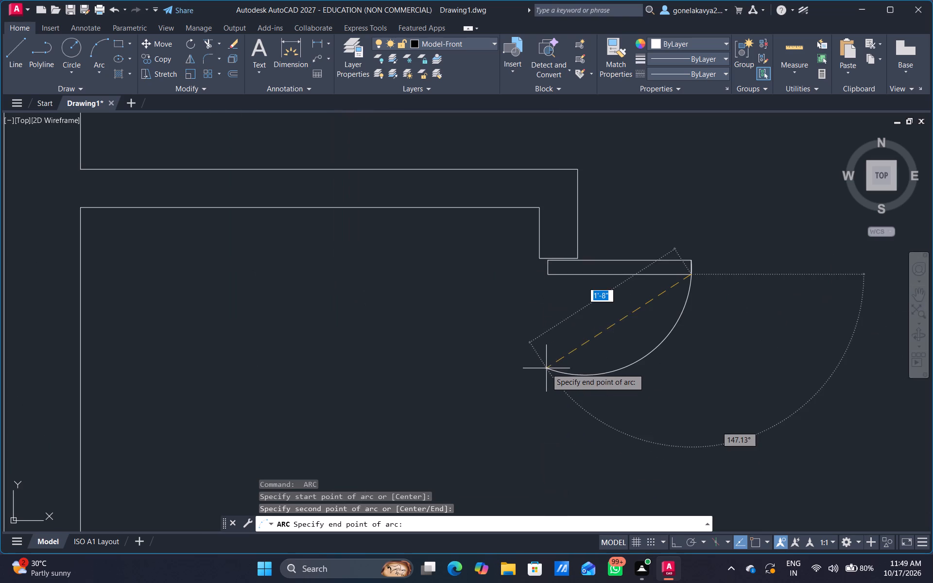
click(571, 373)
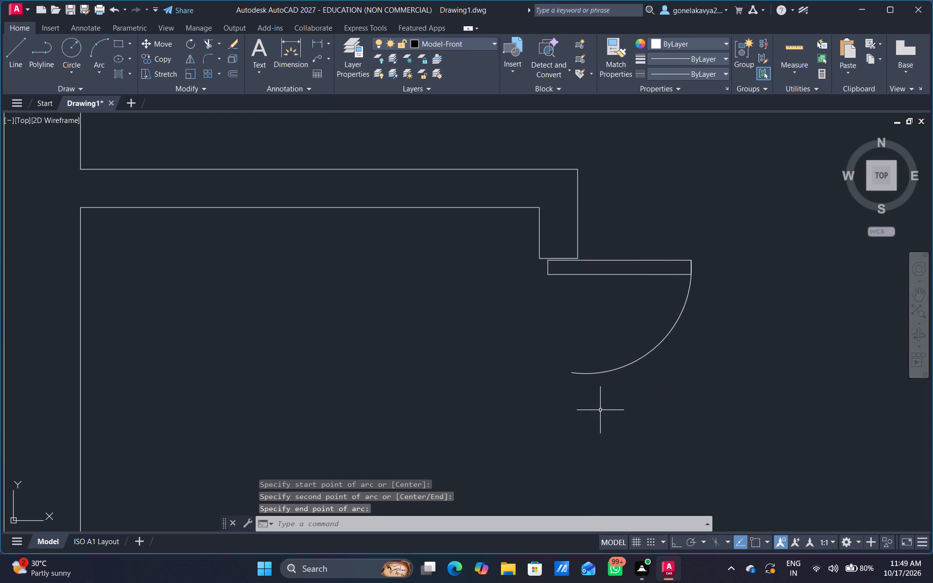
Extend the outer face line of the small room's lower wall stub up to the door swing arc.
scroll(601, 411, down, 1)
middle_drag(601, 413, 523, 277)
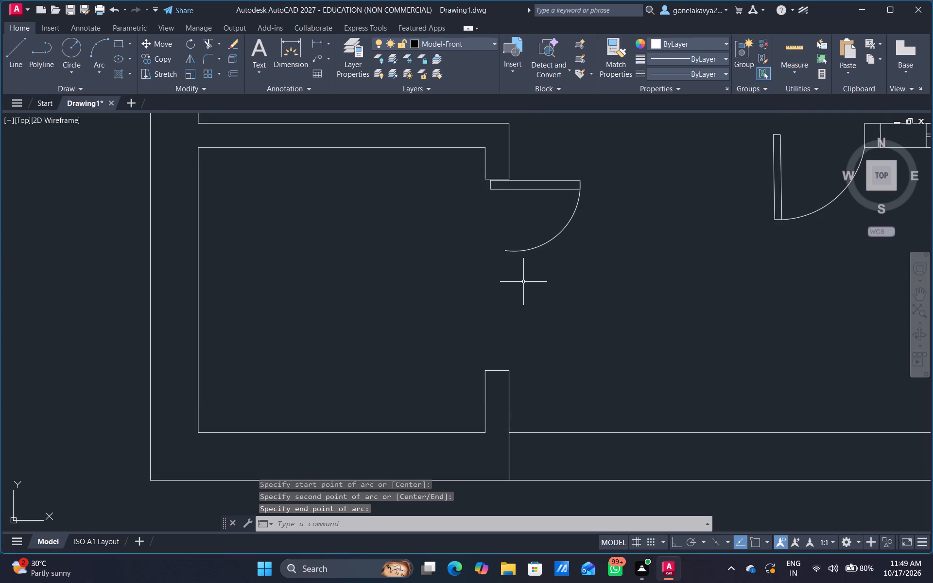
key(w)
key(Escape)
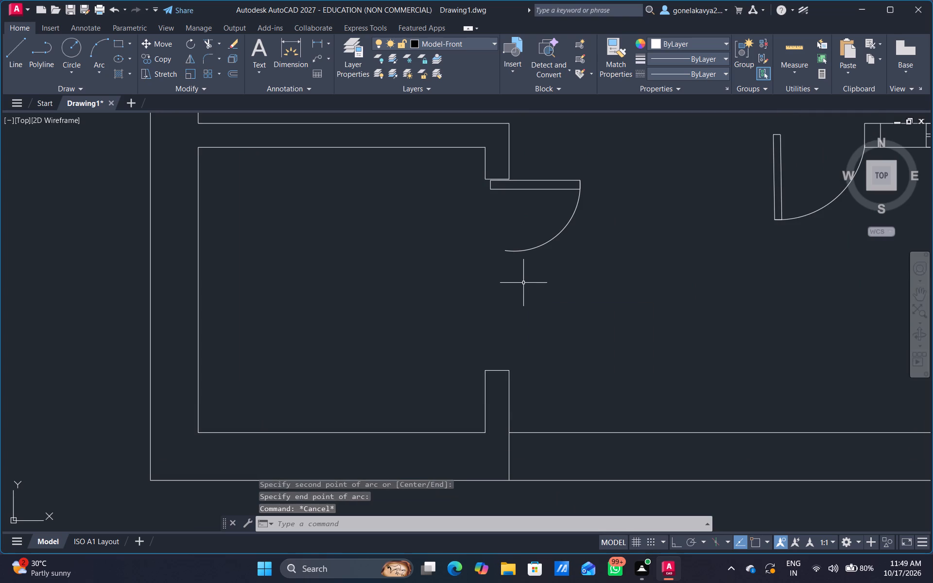
text(EX)
key(space)
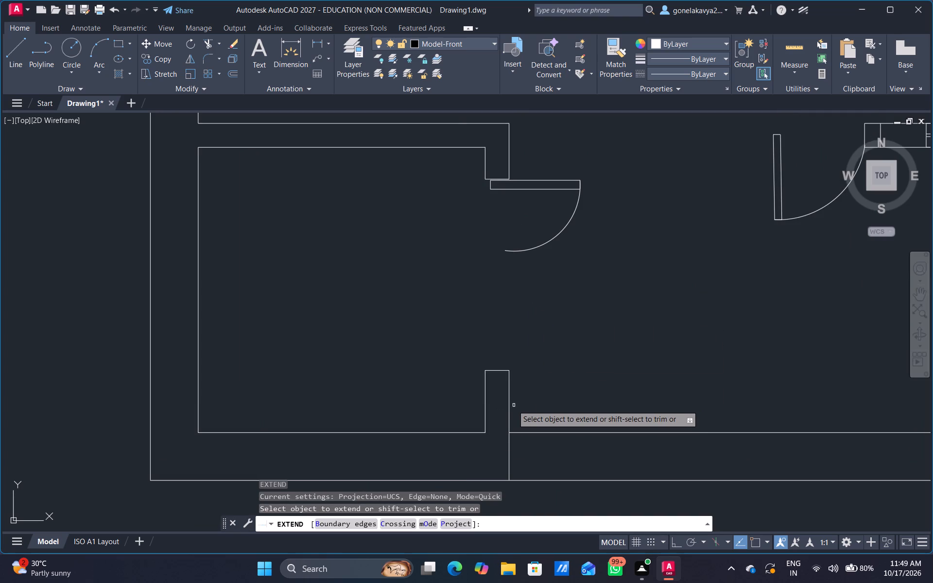
click(509, 403)
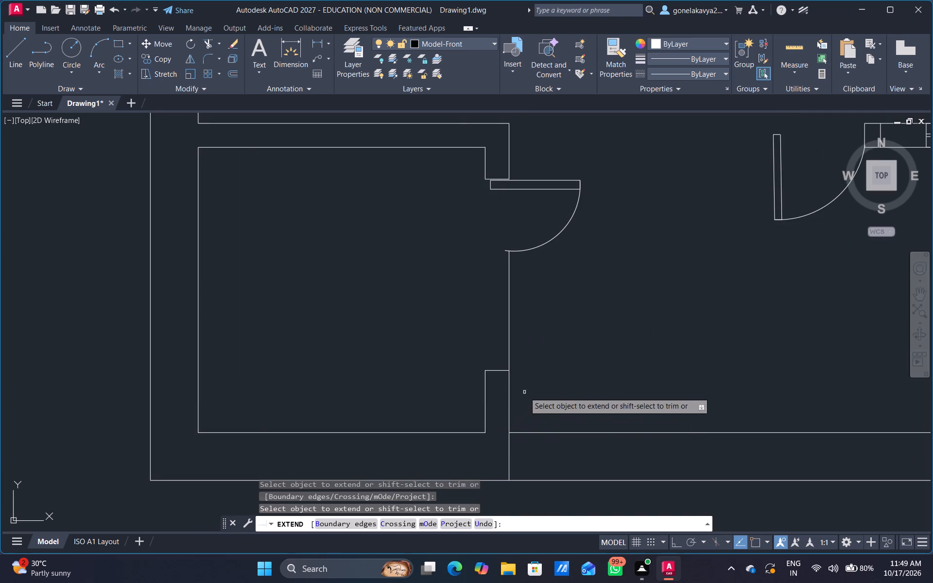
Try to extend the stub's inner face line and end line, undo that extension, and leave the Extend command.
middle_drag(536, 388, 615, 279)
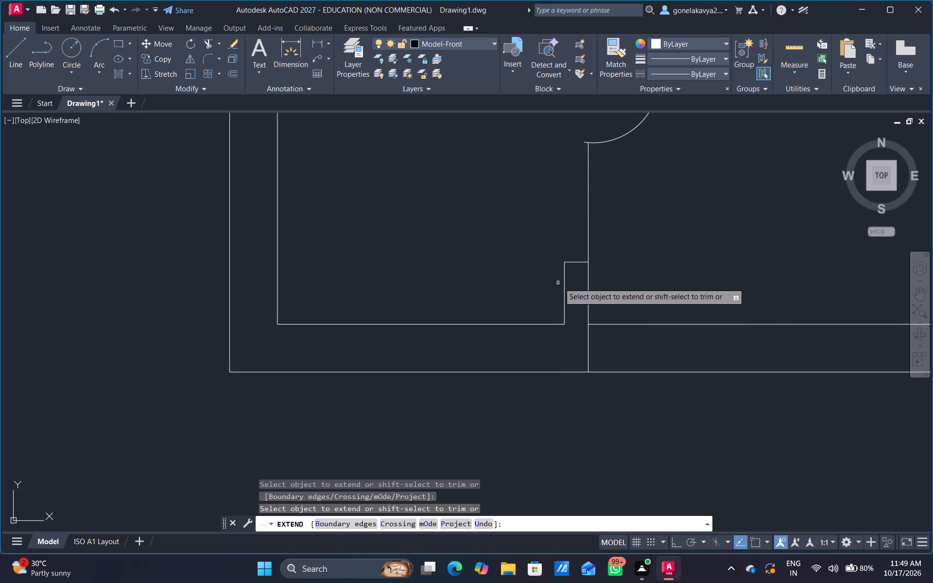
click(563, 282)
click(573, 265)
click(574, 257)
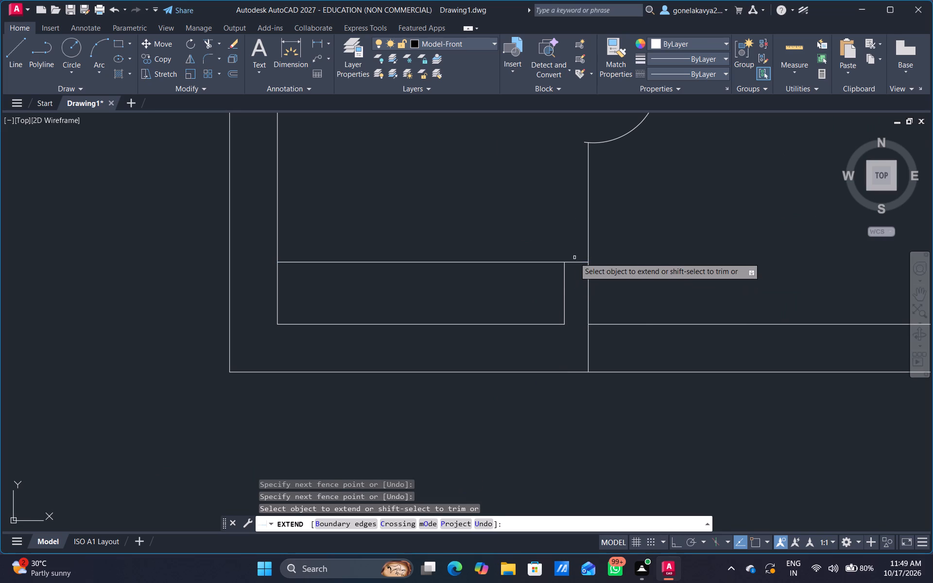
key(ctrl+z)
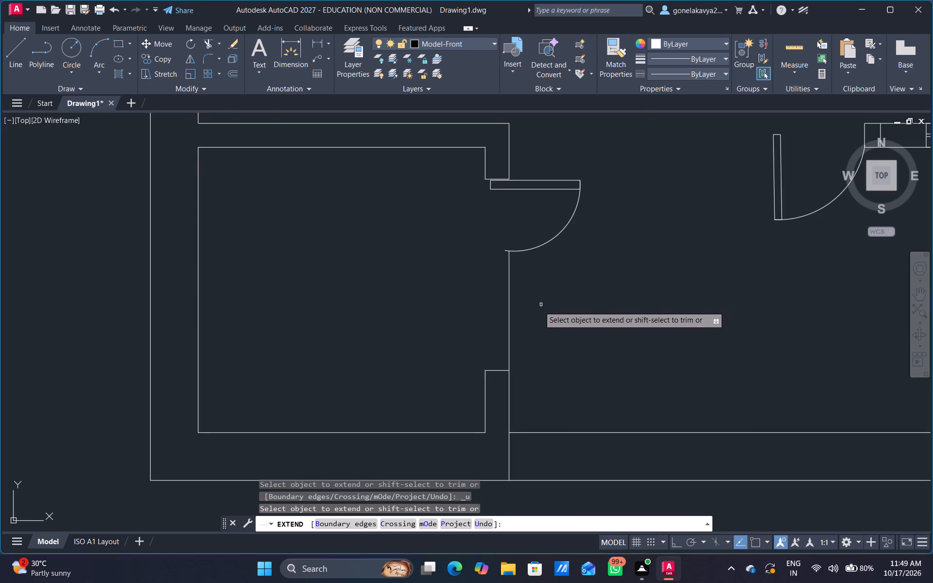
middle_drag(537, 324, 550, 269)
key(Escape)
Stretch the upper end of the stub's inner face line vertically by about 1'-11" to the arc's level, with Ortho on.
middle_drag(547, 330, 553, 330)
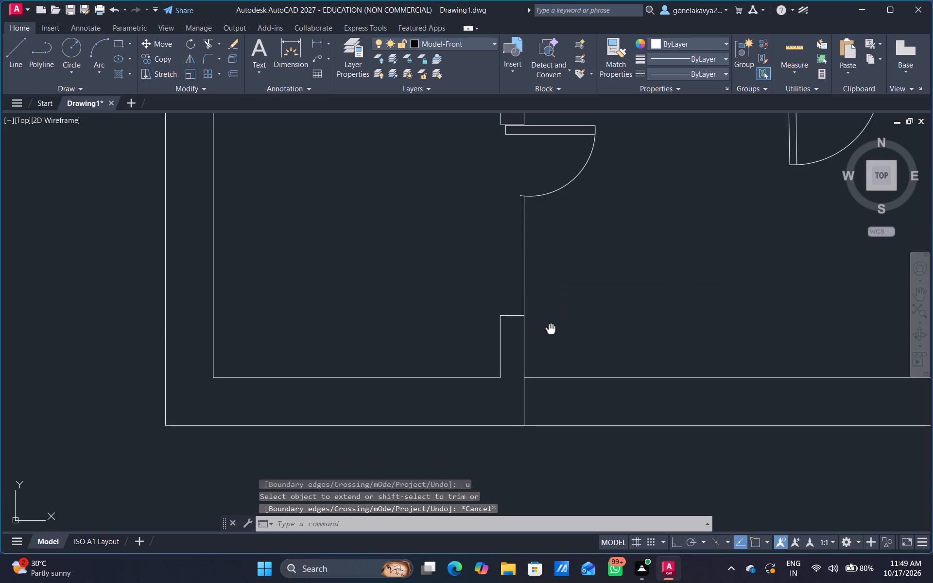
middle_drag(553, 330, 595, 215)
middle_drag(659, 235, 755, 415)
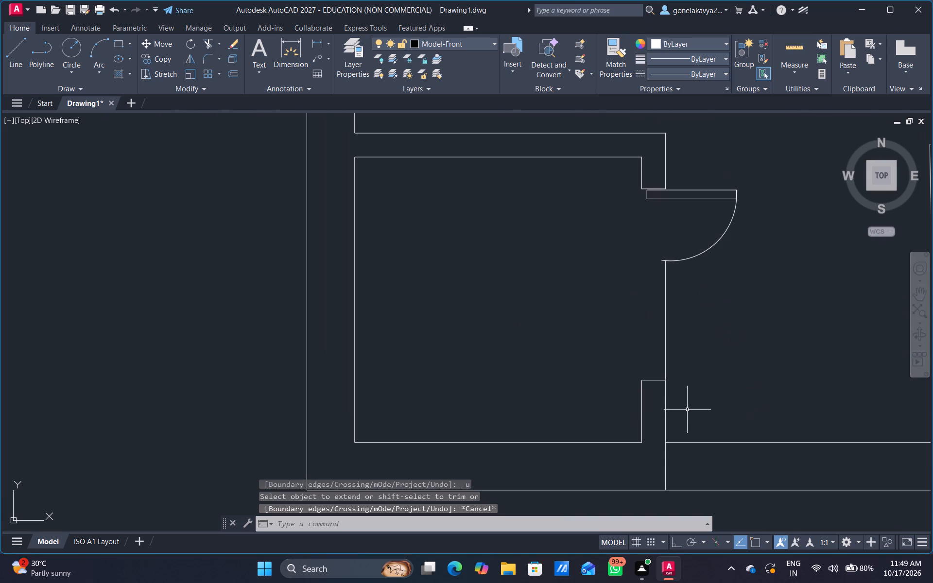
click(641, 424)
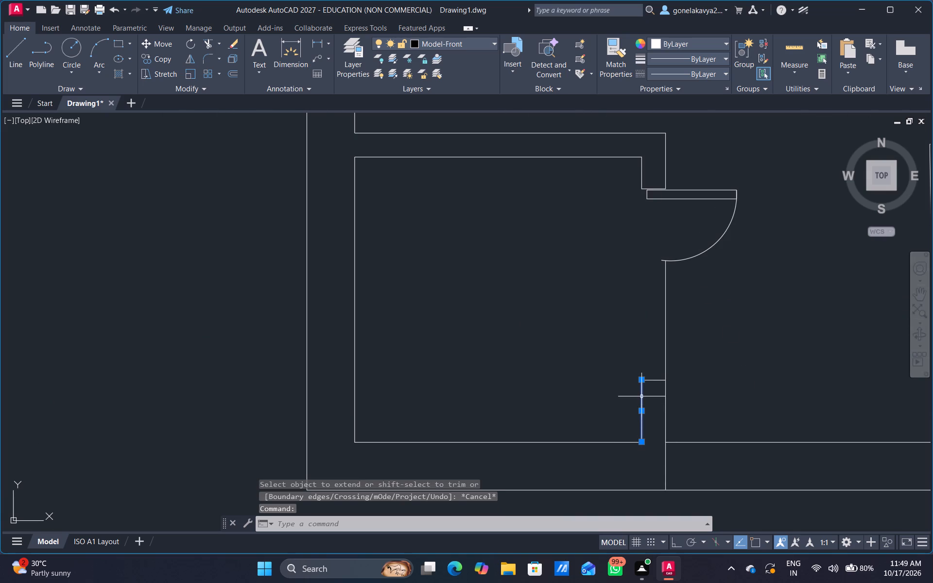
click(641, 382)
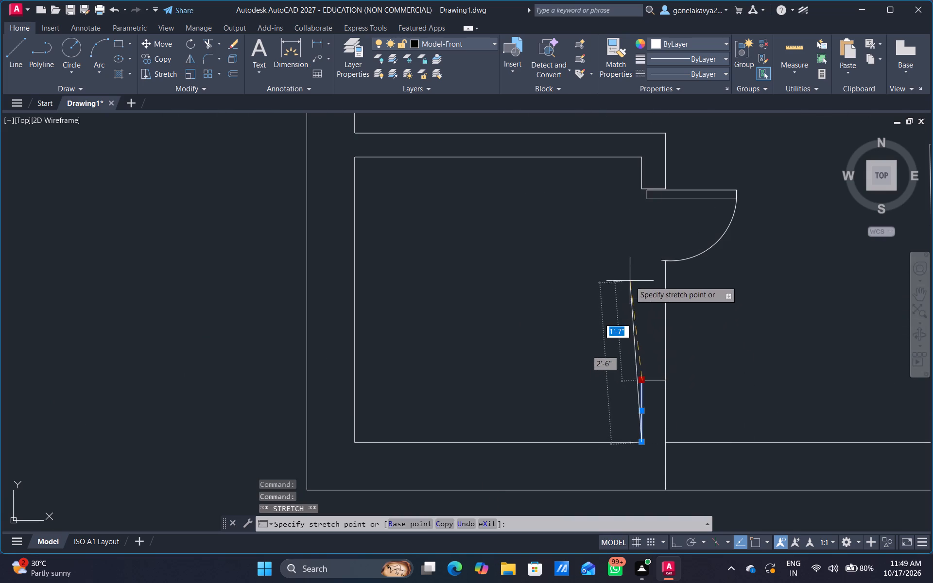
drag(673, 549, 672, 536)
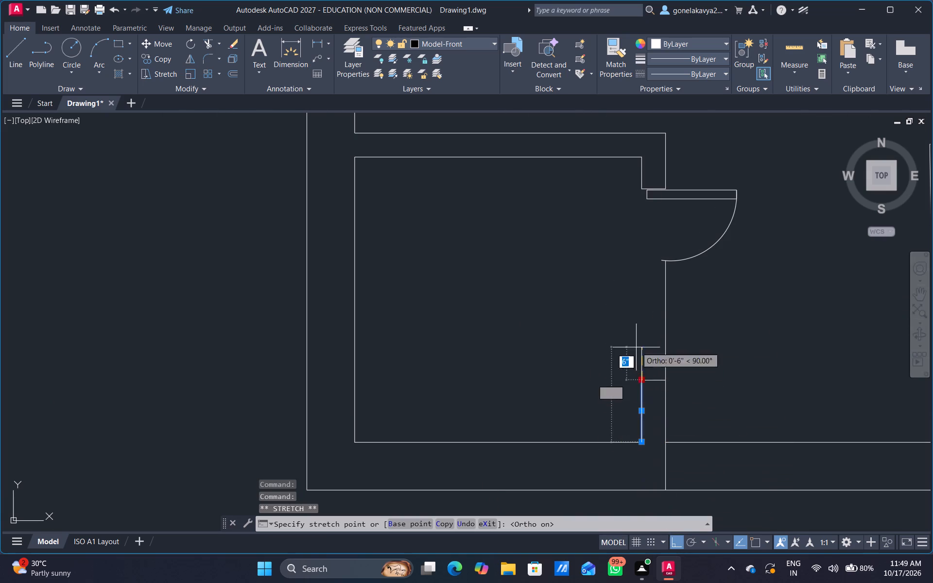
click(649, 260)
key(Escape)
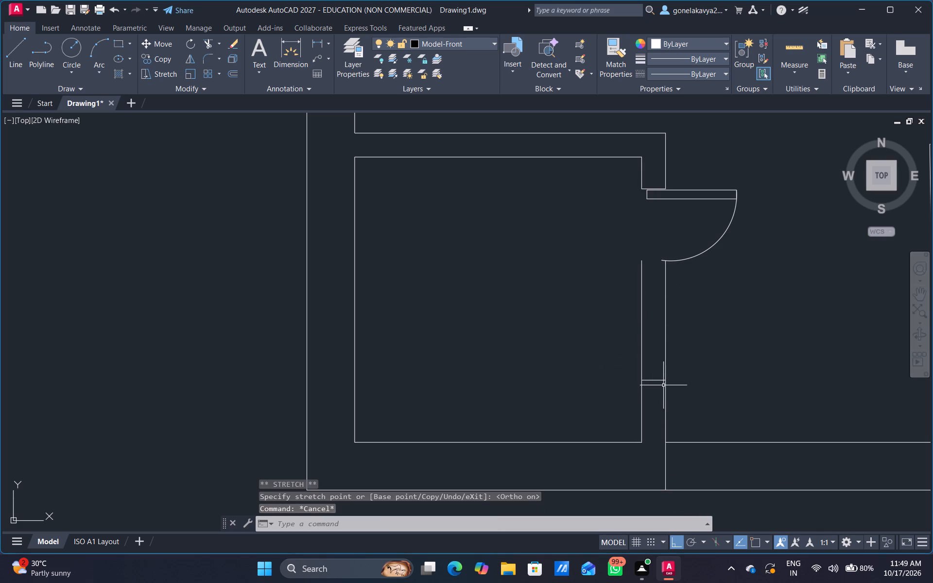
Move the short end line of the wall stub up by about 1'-10" to close the lengthened wall at the arc.
click(652, 379)
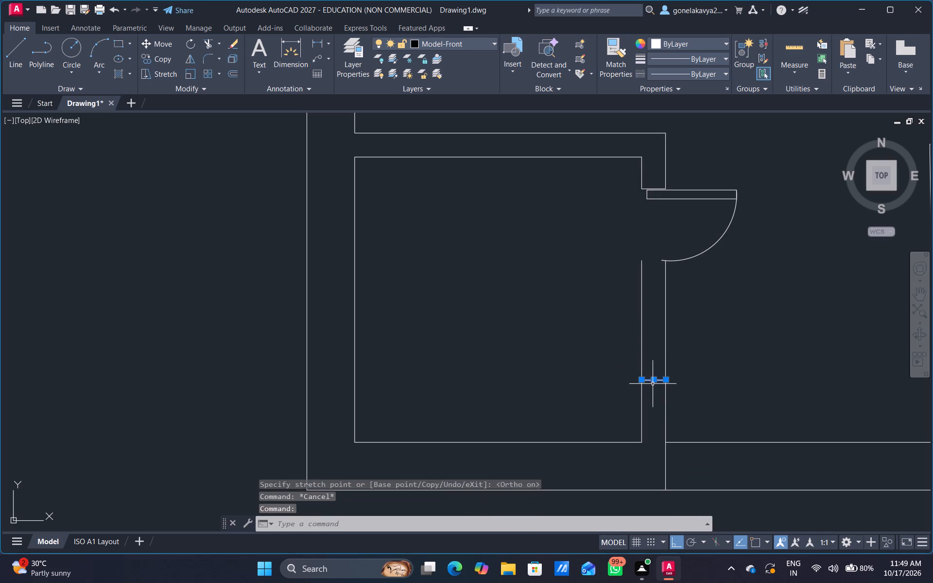
drag(653, 380, 653, 374)
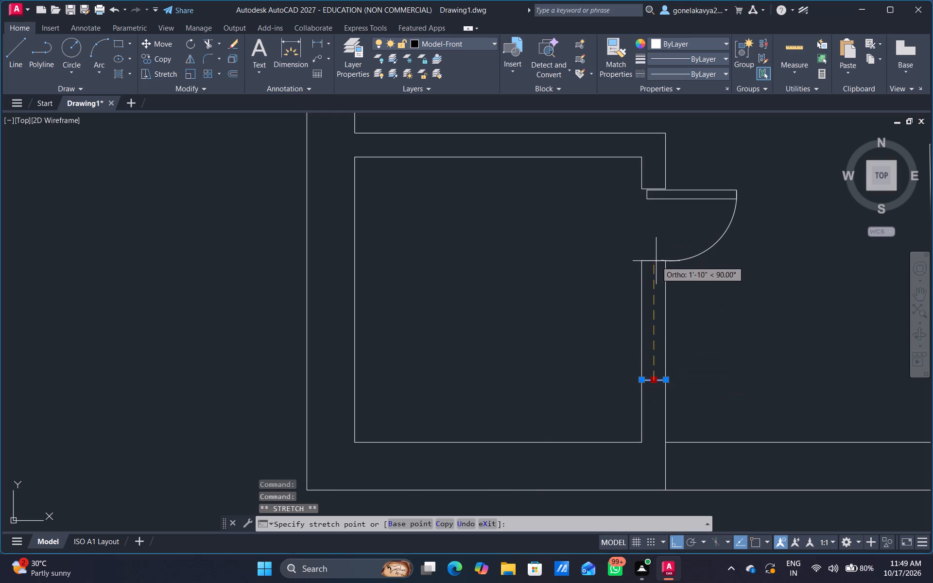
click(656, 261)
key(Escape)
Extend the west face line of the lower-right room's door-side wall stub up across the opening to the wall above.
scroll(744, 344, down, 3)
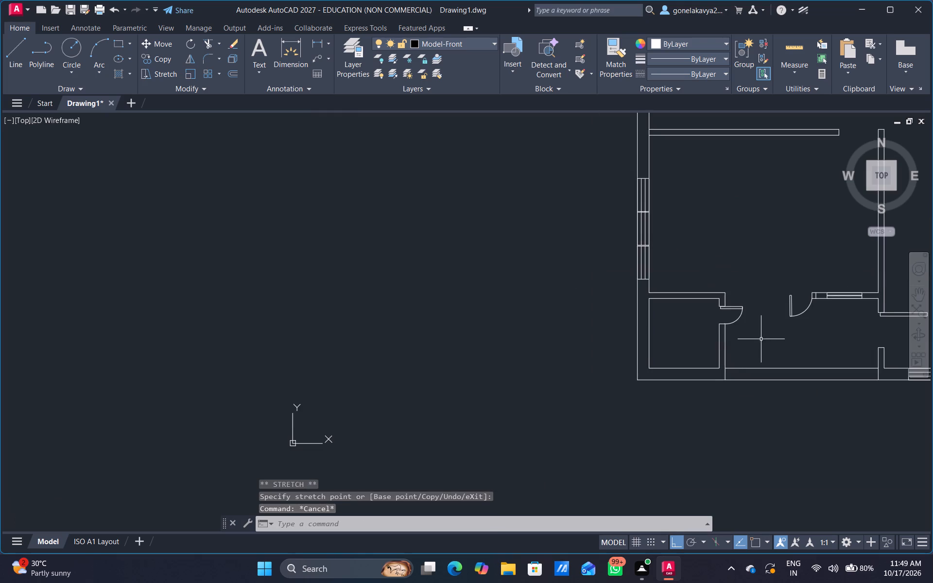
middle_drag(762, 338, 606, 309)
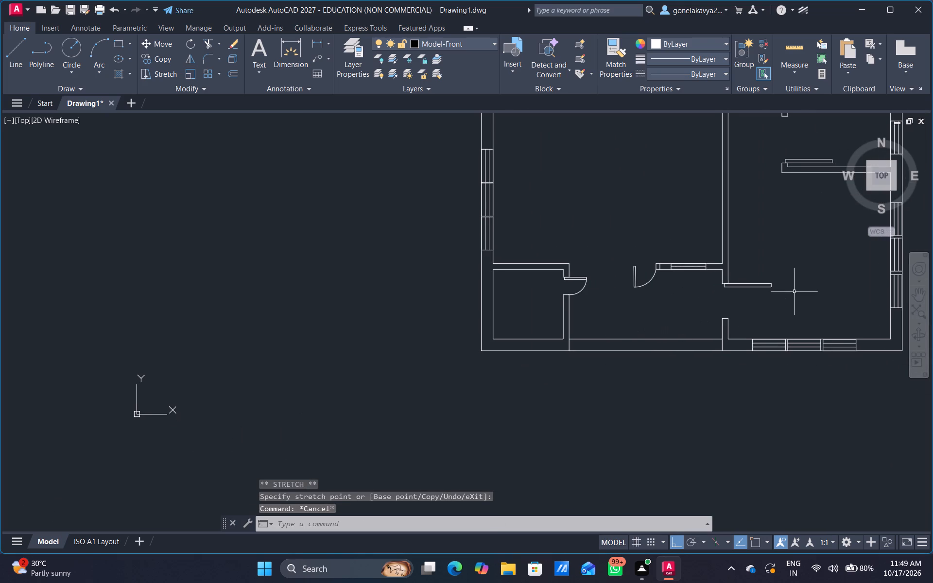
scroll(831, 289, up, 2)
middle_drag(646, 364, 645, 334)
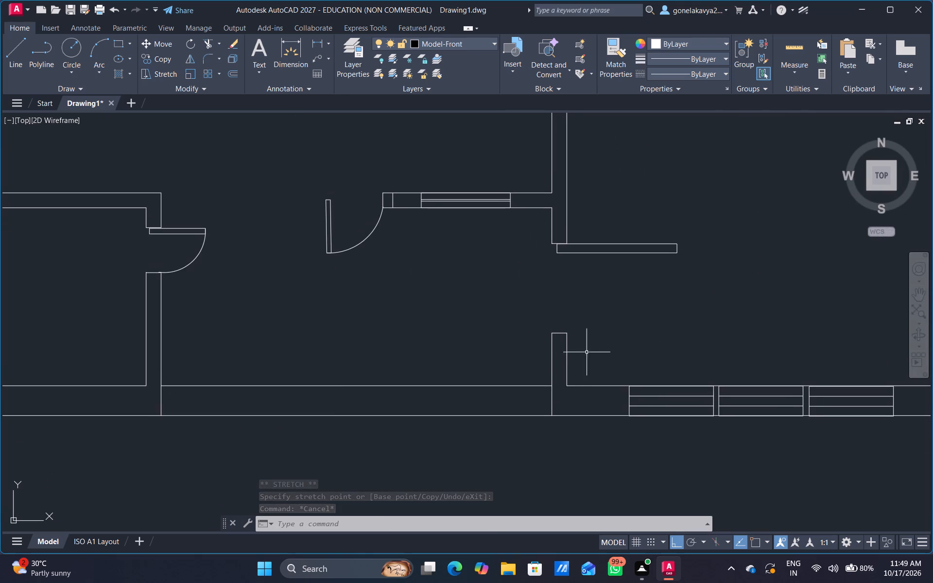
key(e)
text(X)
key(space)
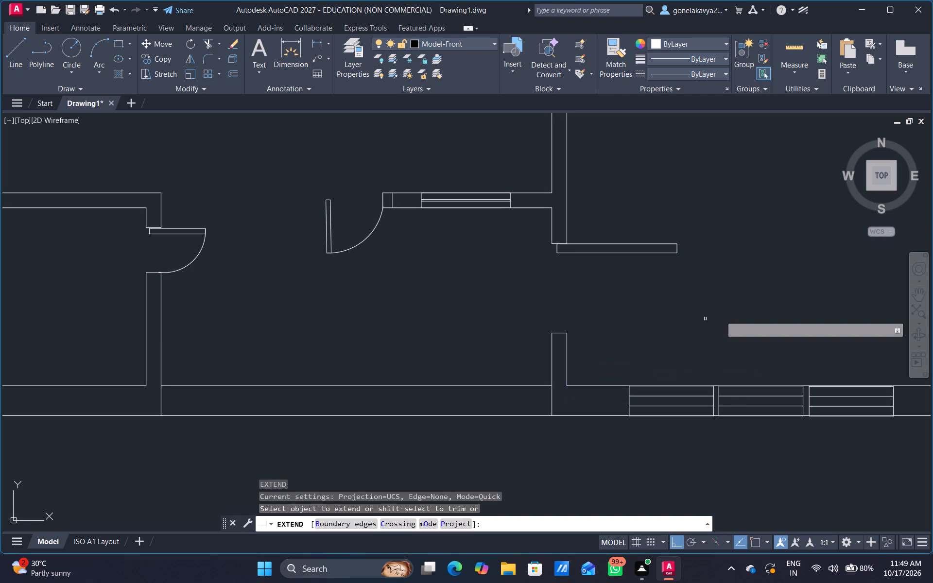
click(554, 365)
click(539, 358)
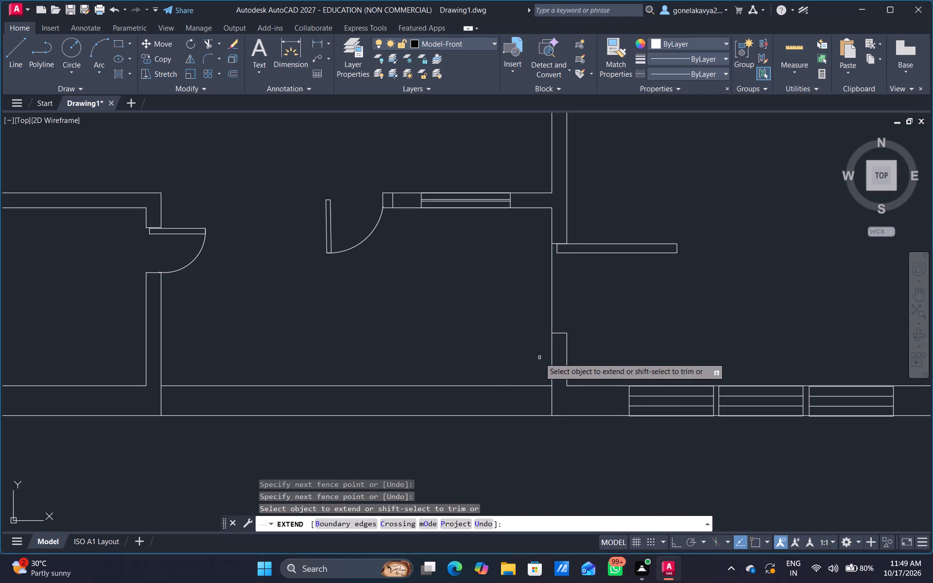
key(Escape)
Draw the lower-right room's door swing as a three-point arc through the leaf's end corners to the lower stub's corner, about 3'-5" away, Ortho off.
text(ARC)
key(space)
scroll(659, 259, up, 3)
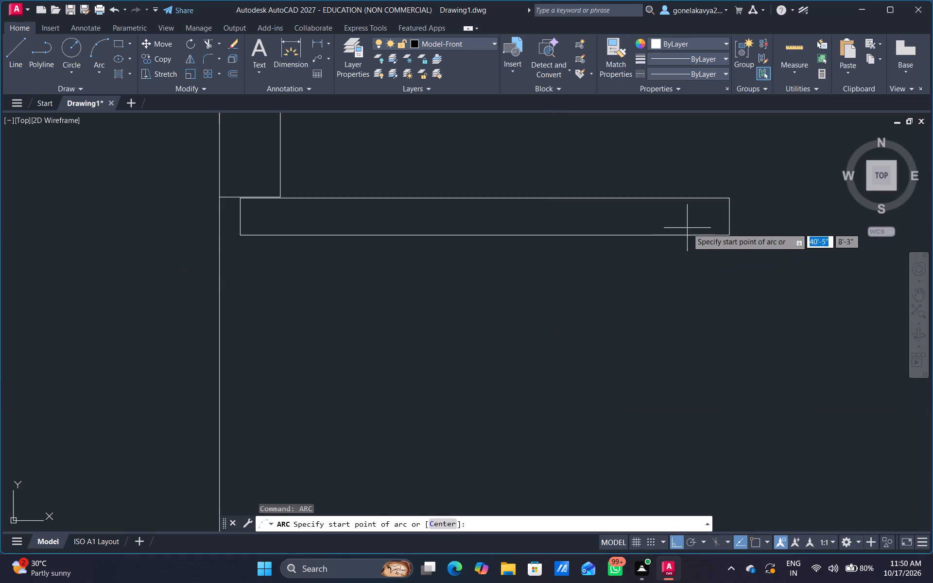
middle_drag(698, 234, 573, 345)
scroll(605, 314, up, 4)
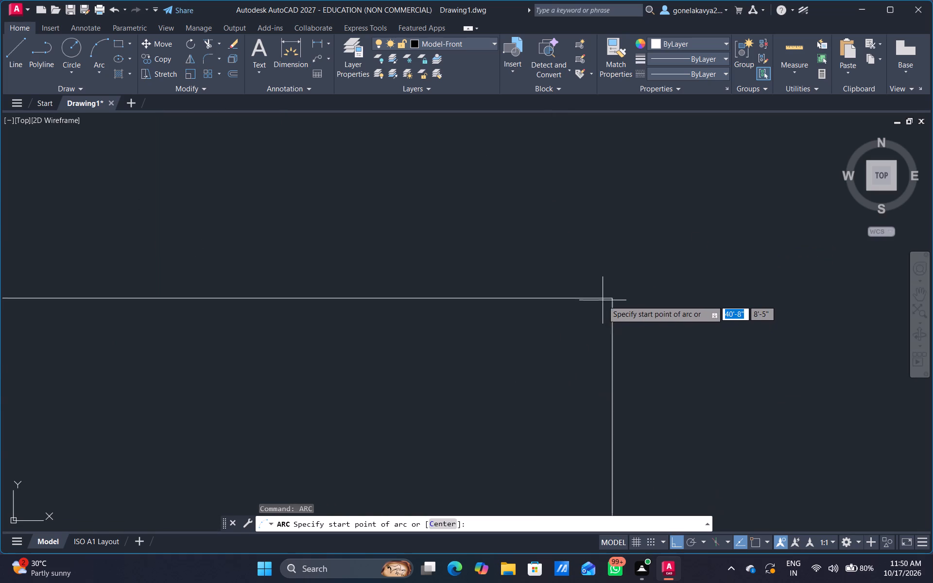
scroll(603, 300, up, 1)
click(618, 296)
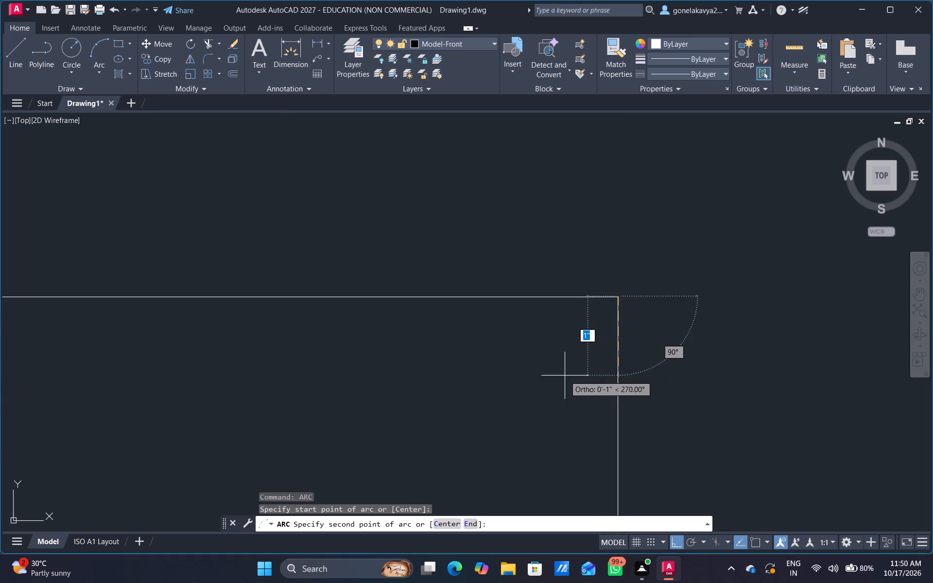
scroll(564, 376, down, 3)
middle_drag(535, 413, 527, 323)
scroll(571, 362, up, 1)
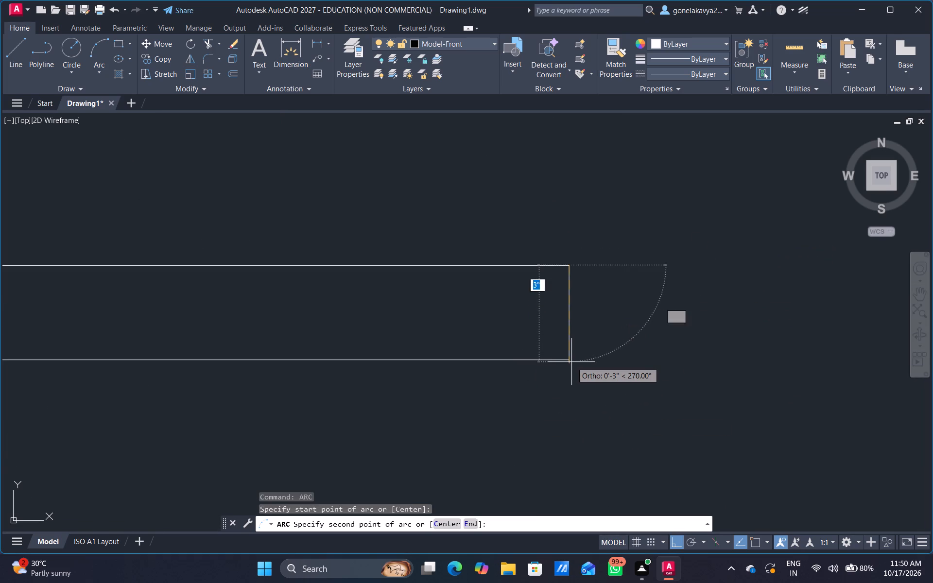
scroll(571, 362, up, 2)
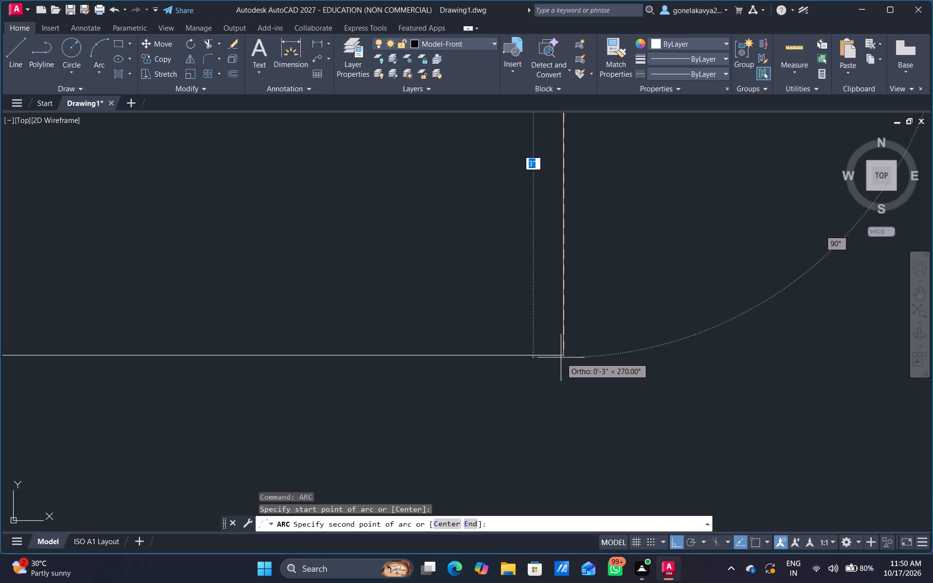
click(561, 356)
scroll(467, 429, down, 4)
middle_drag(451, 446, 616, 141)
scroll(619, 141, down, 2)
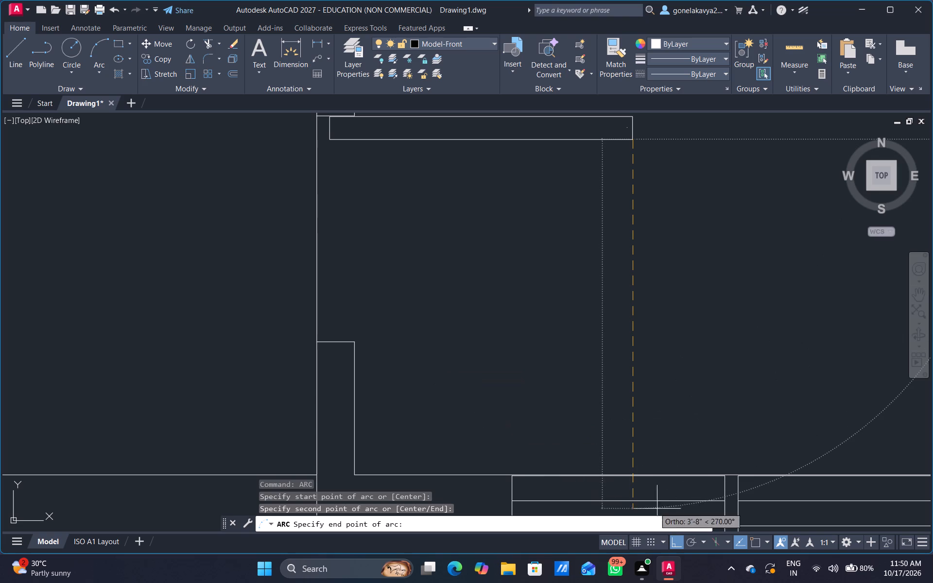
click(681, 543)
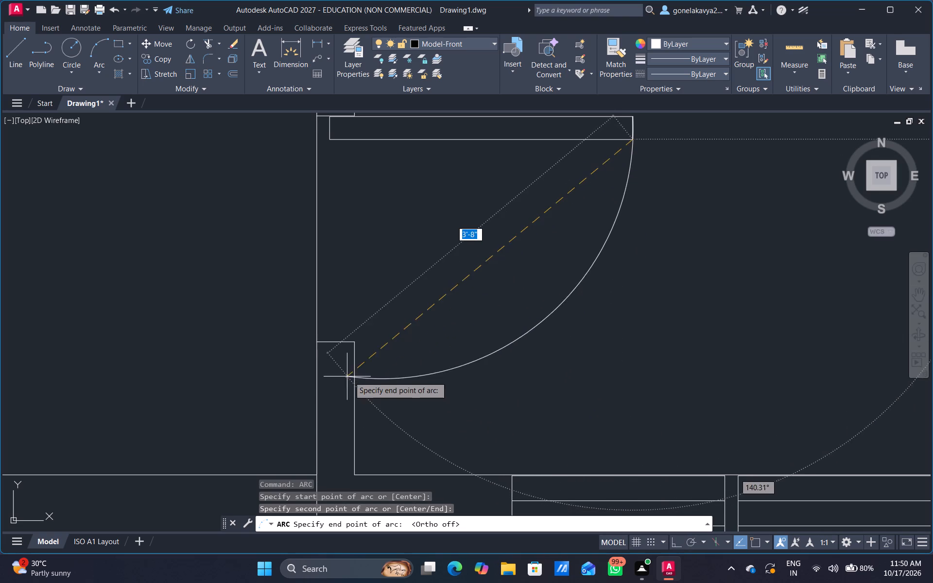
scroll(345, 344, up, 5)
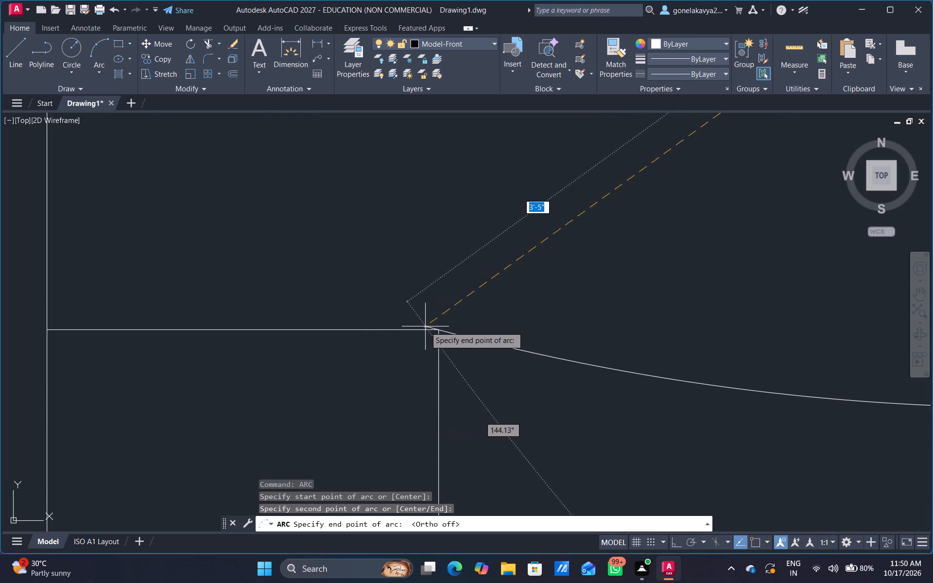
click(437, 331)
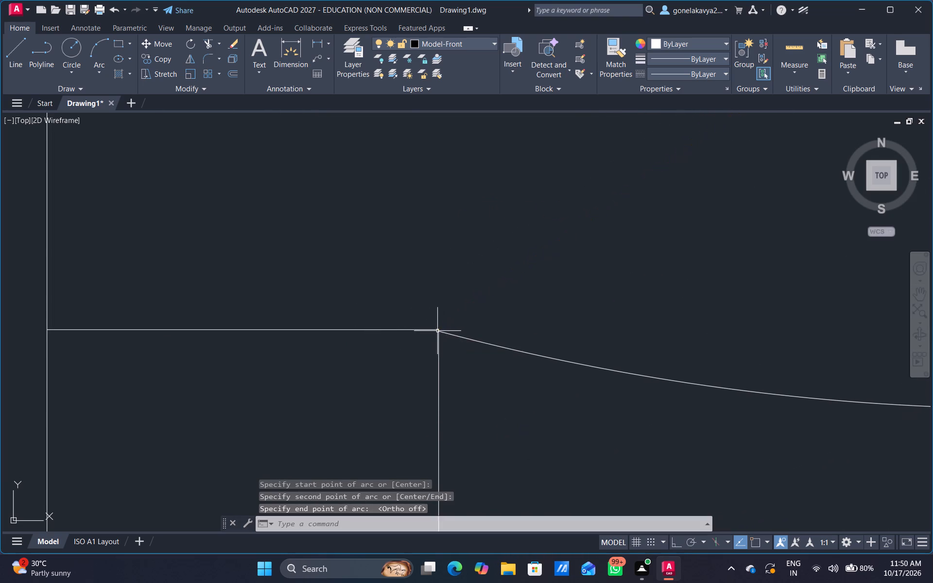
Draw a three-point swing arc for the small room below the staircase, through the leaf's end corners to the upper stub's end, about 4'-1" away.
scroll(645, 324, down, 6)
scroll(689, 341, down, 3)
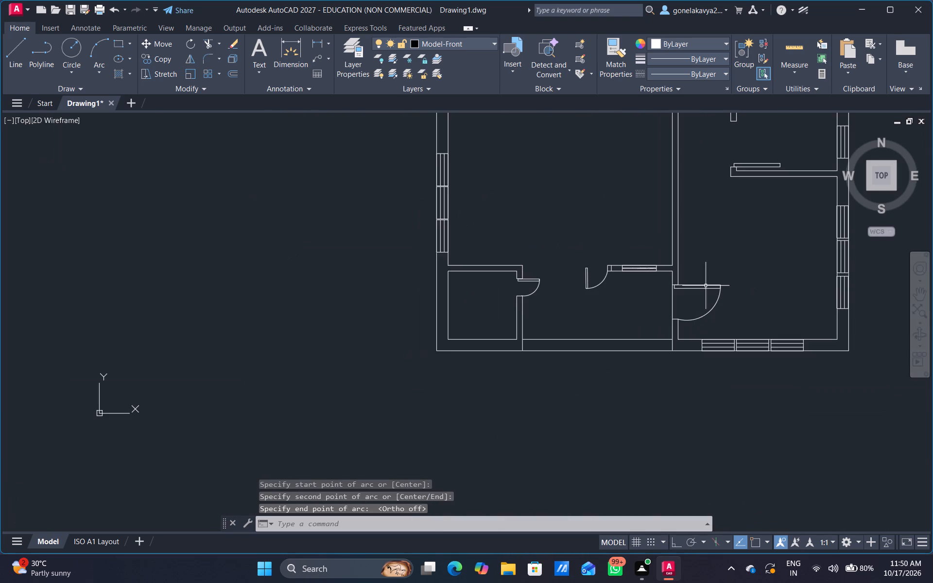
middle_drag(710, 269, 619, 382)
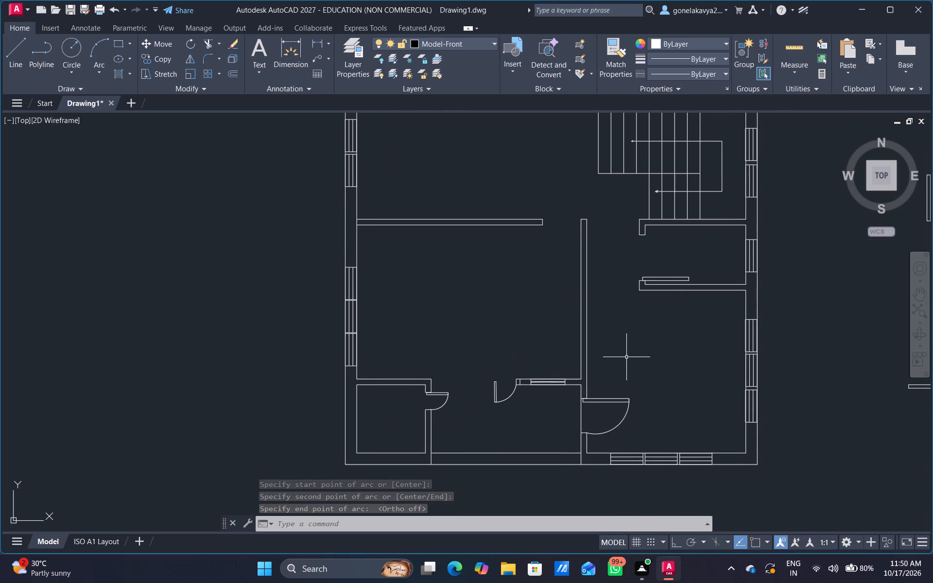
key(space)
scroll(659, 289, up, 4)
middle_drag(707, 262, 487, 399)
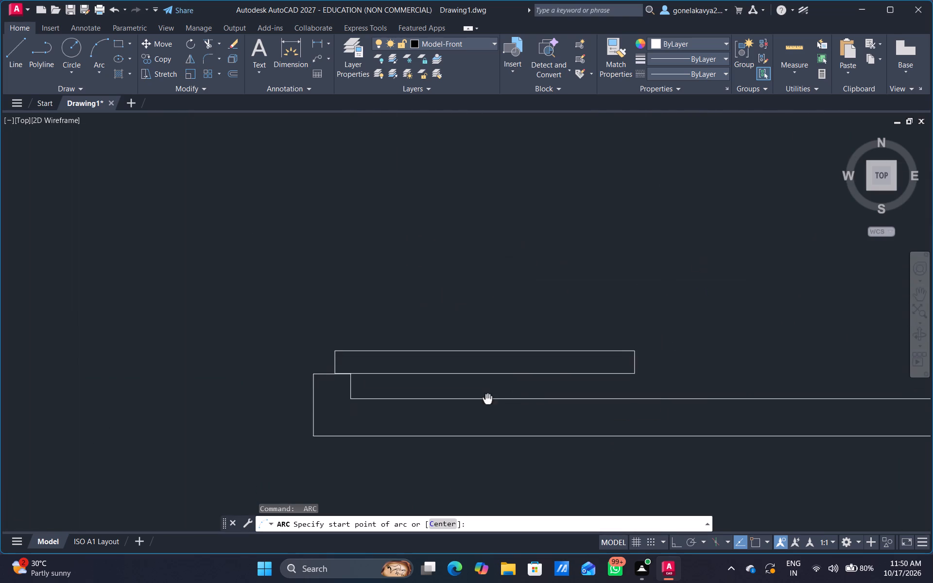
middle_drag(487, 399, 487, 399)
scroll(633, 362, up, 3)
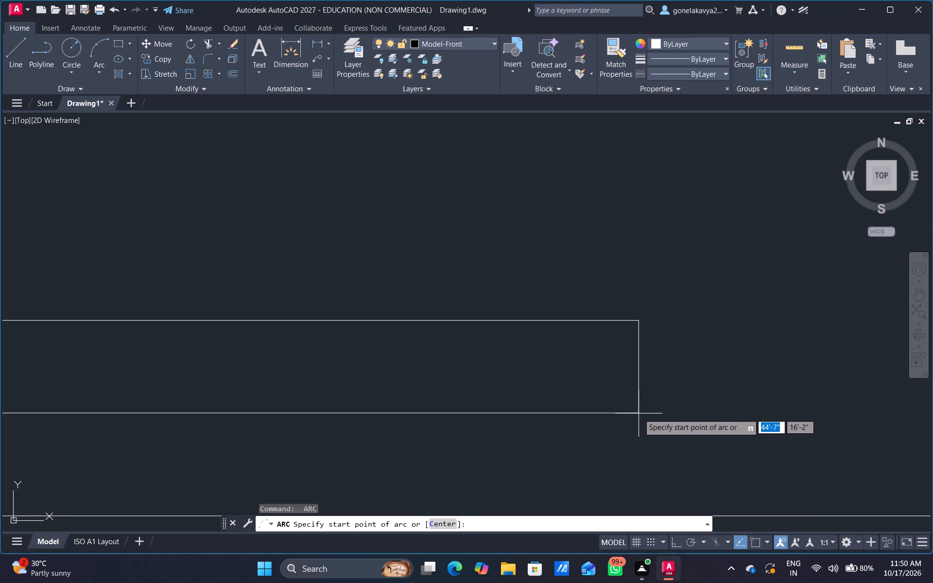
click(639, 413)
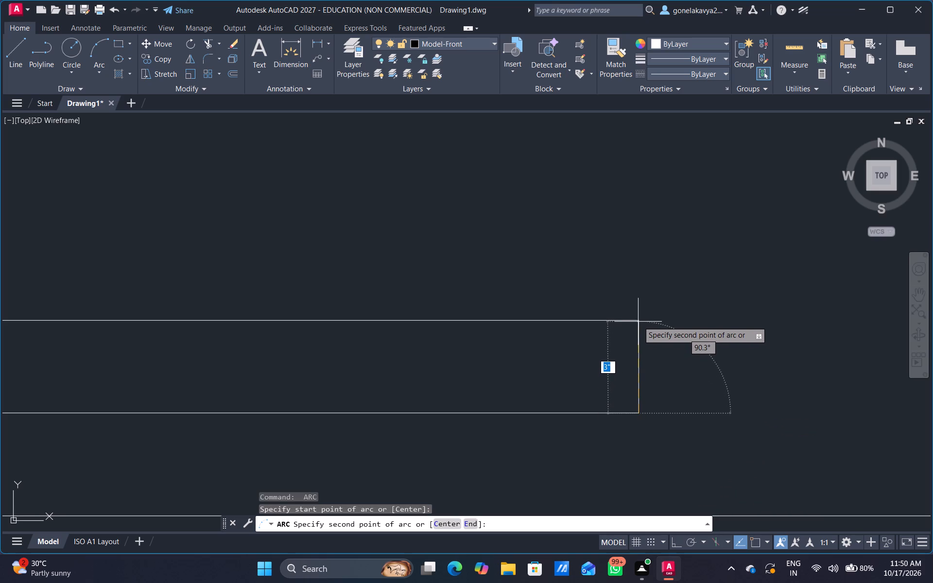
click(638, 321)
scroll(361, 172, down, 3)
middle_drag(346, 159, 771, 360)
scroll(531, 150, up, 2)
middle_drag(531, 150, 484, 278)
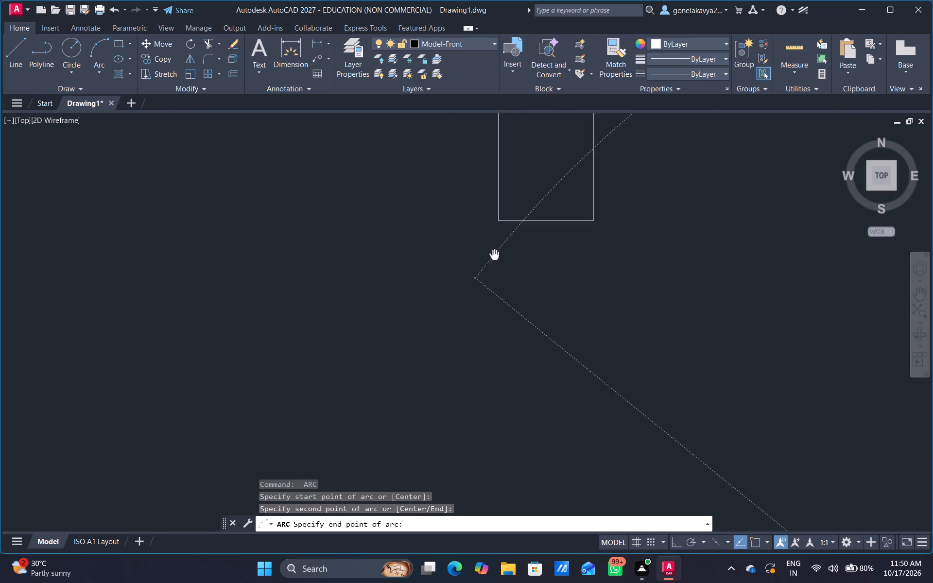
middle_drag(484, 278, 452, 364)
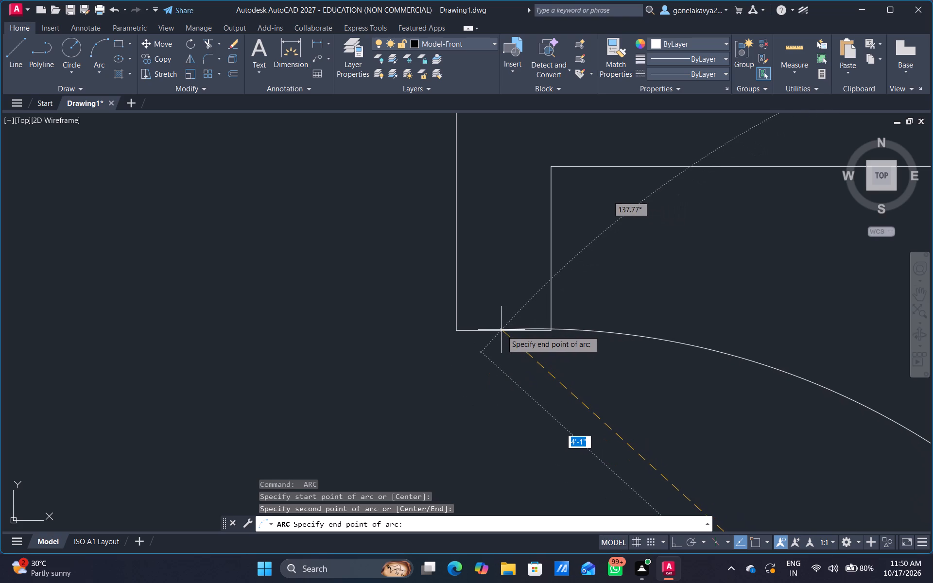
click(501, 331)
Draw a three-point swing arc for the room above the staircase, through the leaf's end corners to the upper wall stub's end, about 4'-1" away.
scroll(501, 339, down, 5)
middle_drag(447, 356, 500, 320)
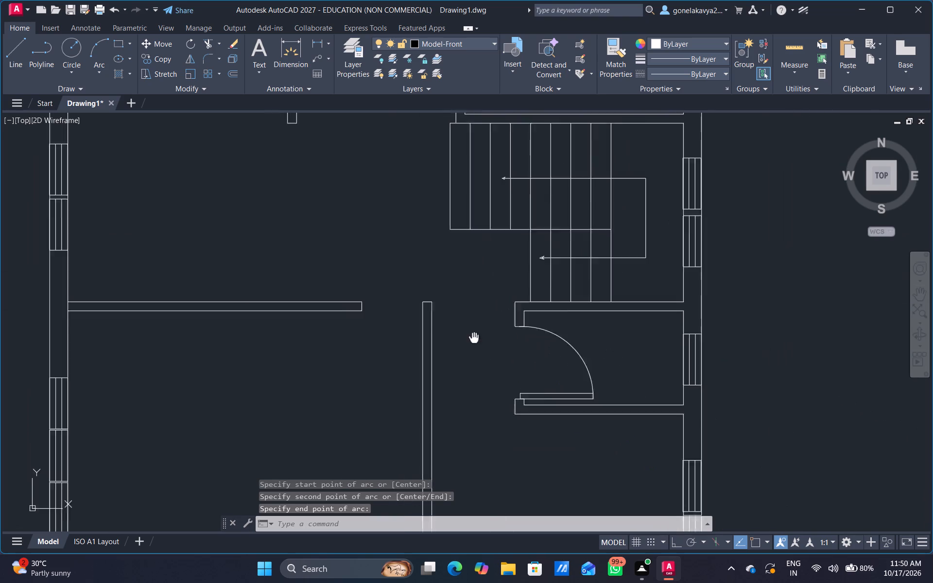
middle_drag(500, 320, 560, 407)
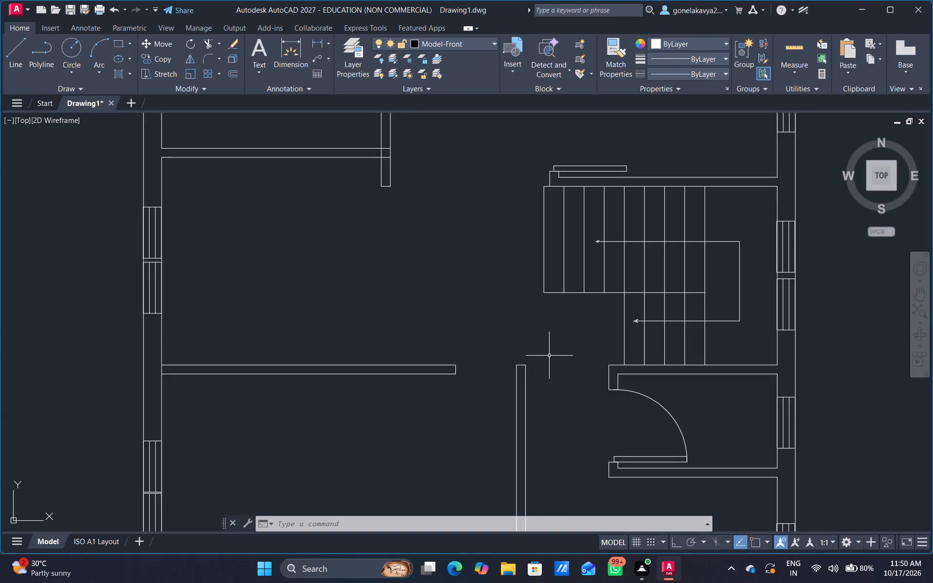
scroll(509, 322, up, 2)
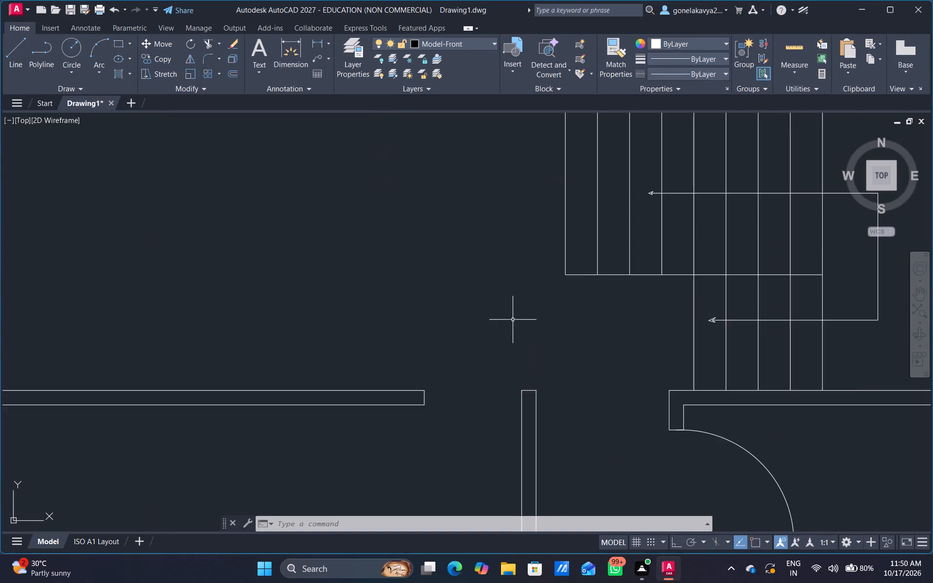
scroll(516, 314, down, 1)
scroll(474, 501, down, 1)
scroll(472, 364, down, 1)
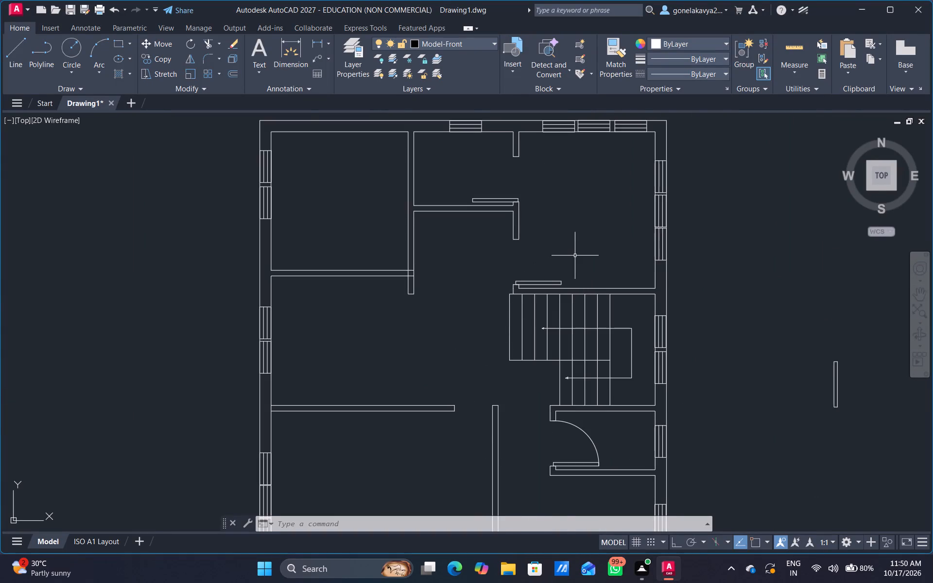
scroll(575, 256, up, 2)
key(space)
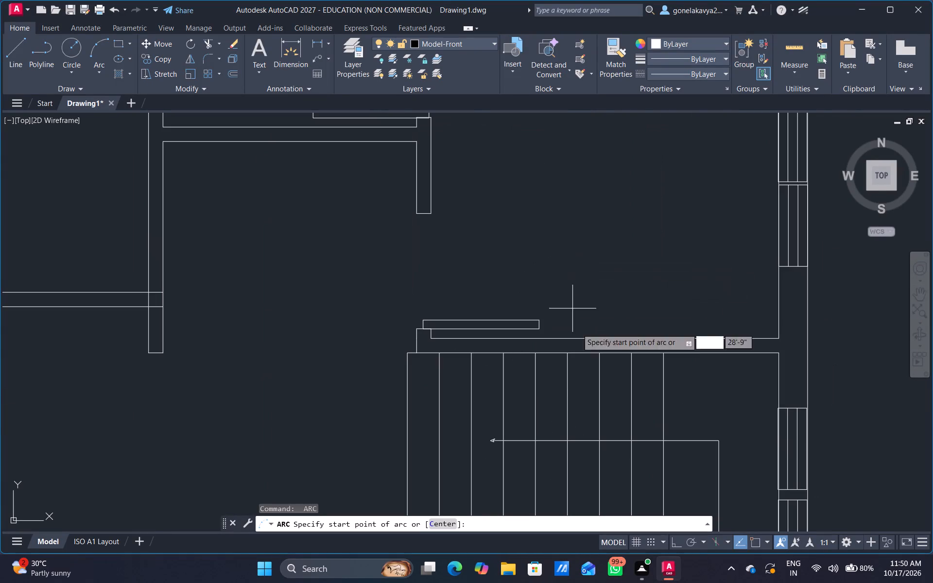
scroll(519, 319, up, 1)
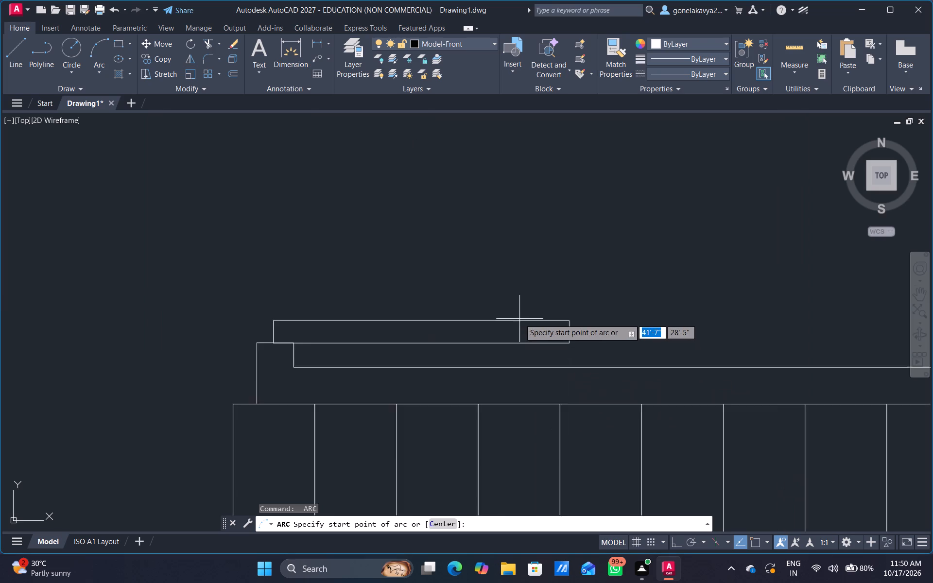
scroll(519, 319, up, 2)
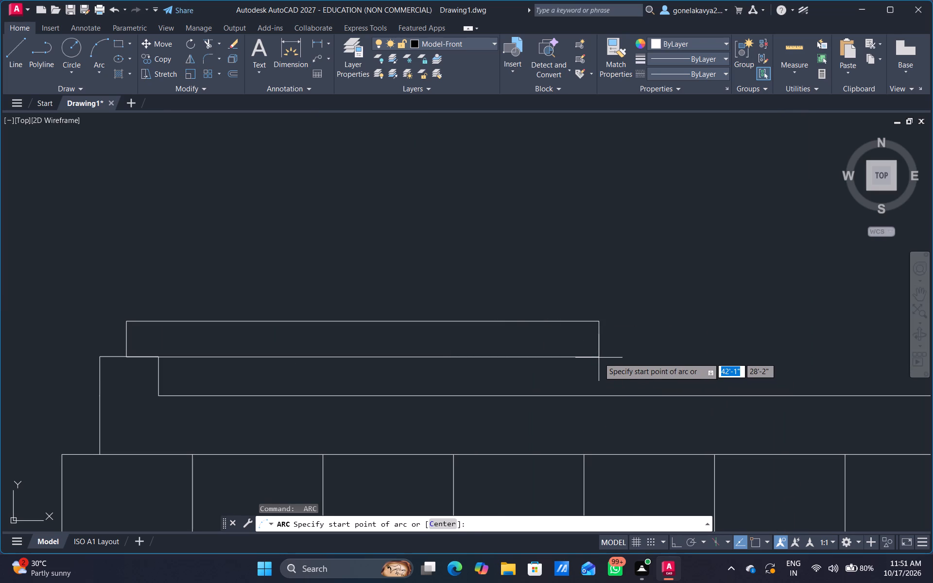
click(599, 358)
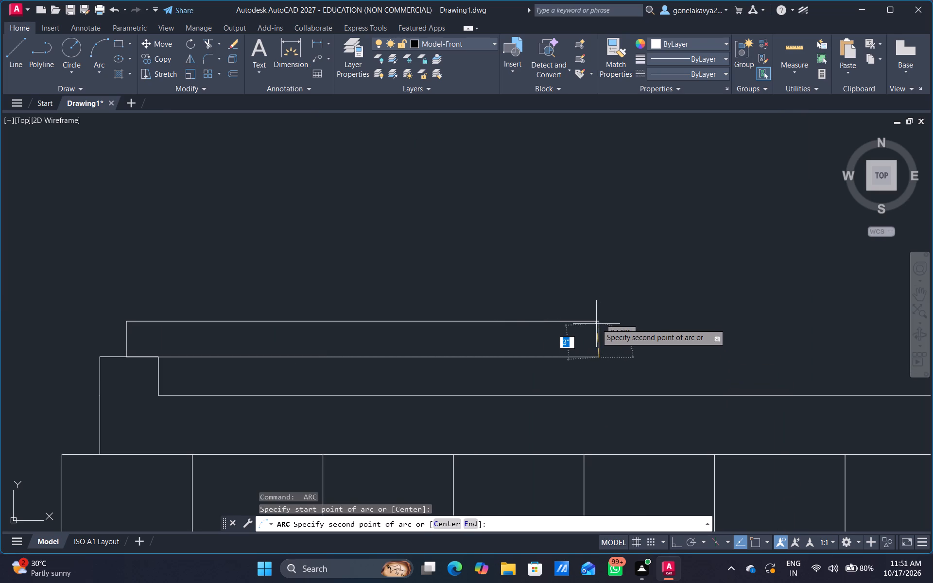
drag(599, 322, 599, 318)
scroll(371, 116, down, 4)
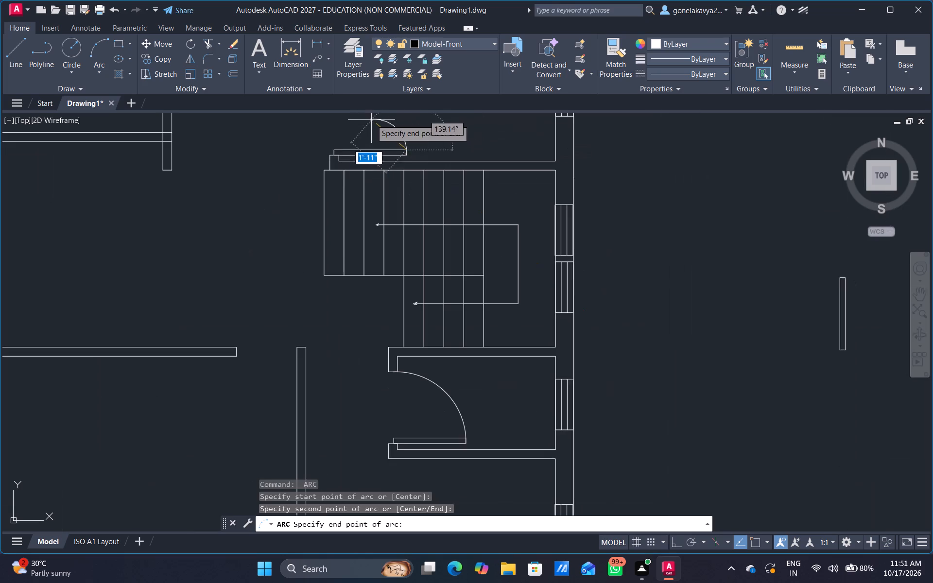
middle_drag(342, 113, 469, 459)
scroll(450, 439, up, 4)
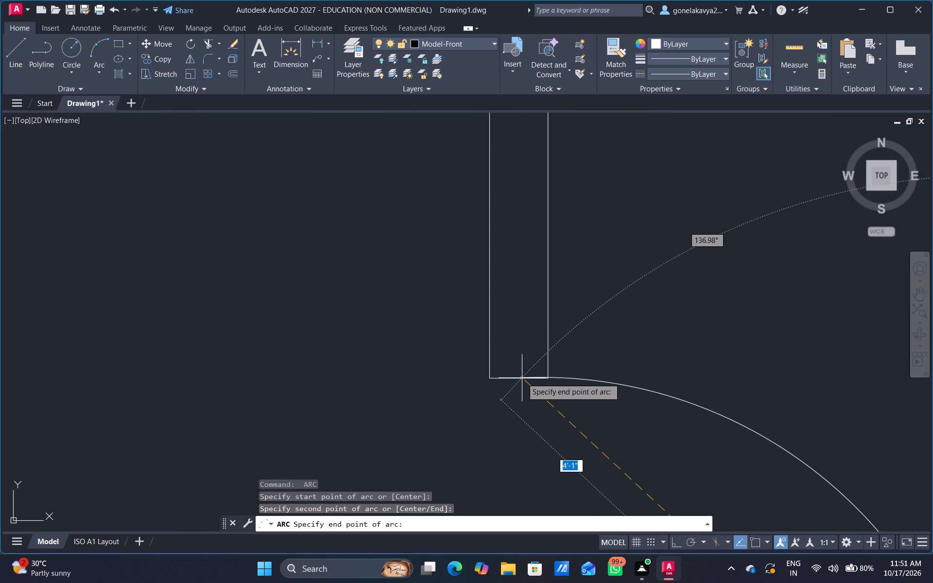
click(522, 378)
Draw a three-point swing arc for the small top-middle room, through the leaf's end corners to the upper wall stub's end, about 4' away.
scroll(598, 274, down, 4)
scroll(542, 225, up, 2)
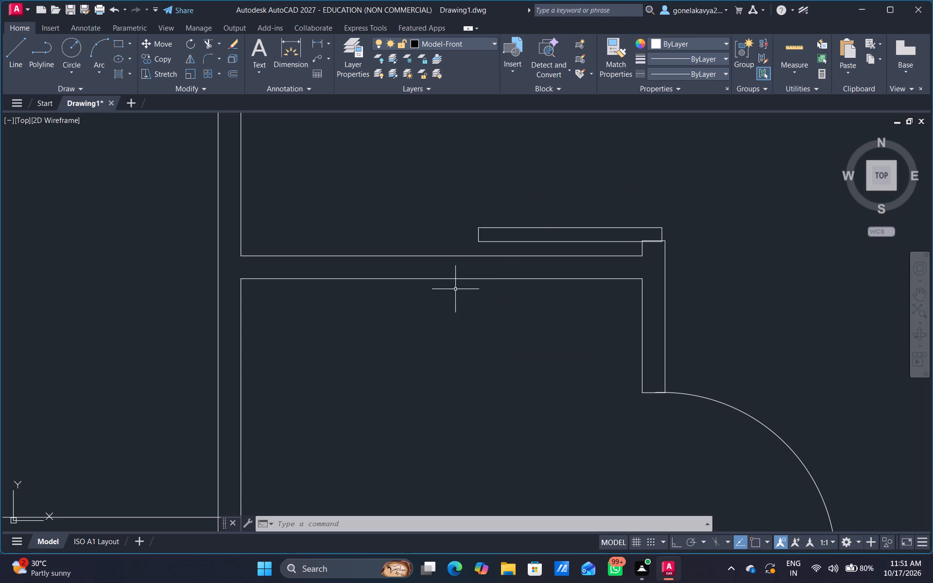
scroll(481, 263, up, 2)
key(space)
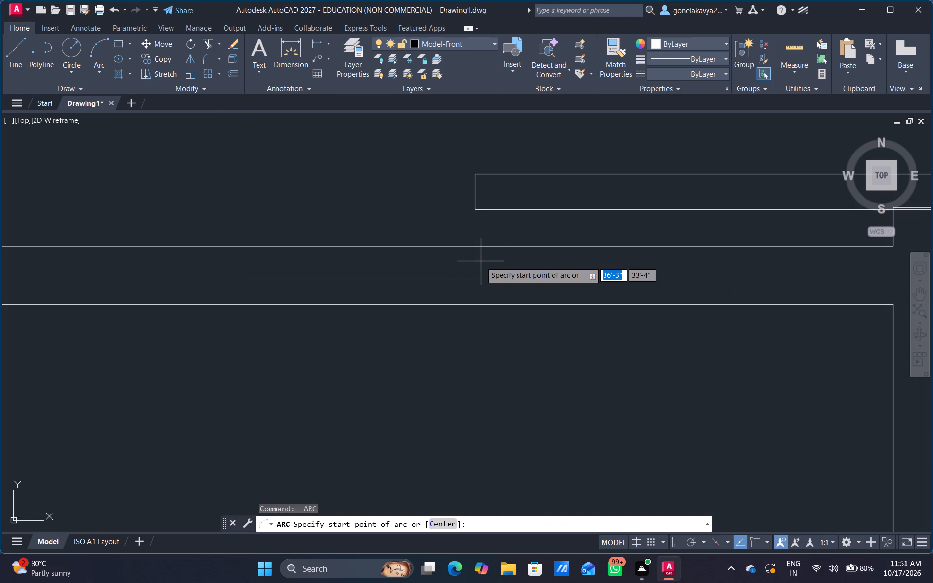
scroll(474, 225, up, 3)
middle_drag(484, 237, 468, 327)
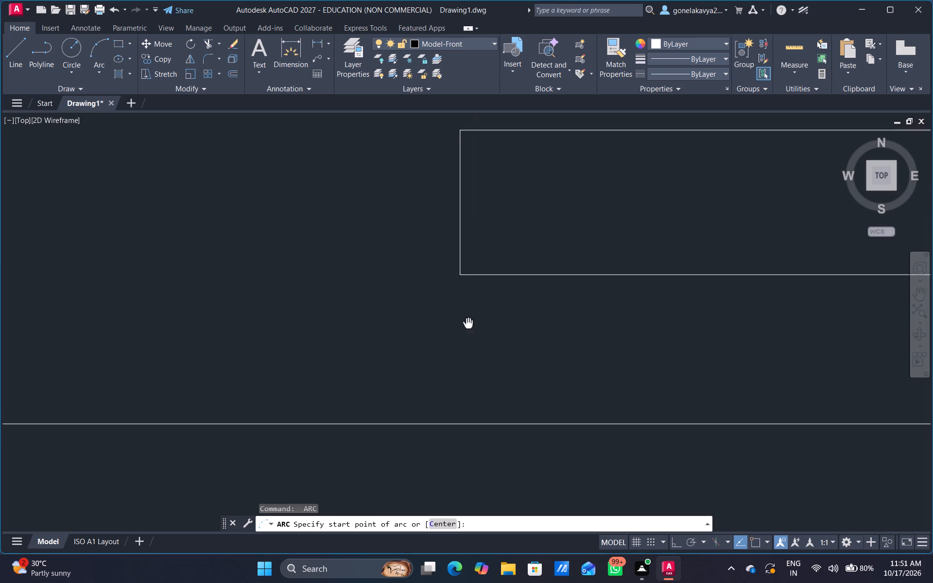
middle_drag(468, 327, 469, 338)
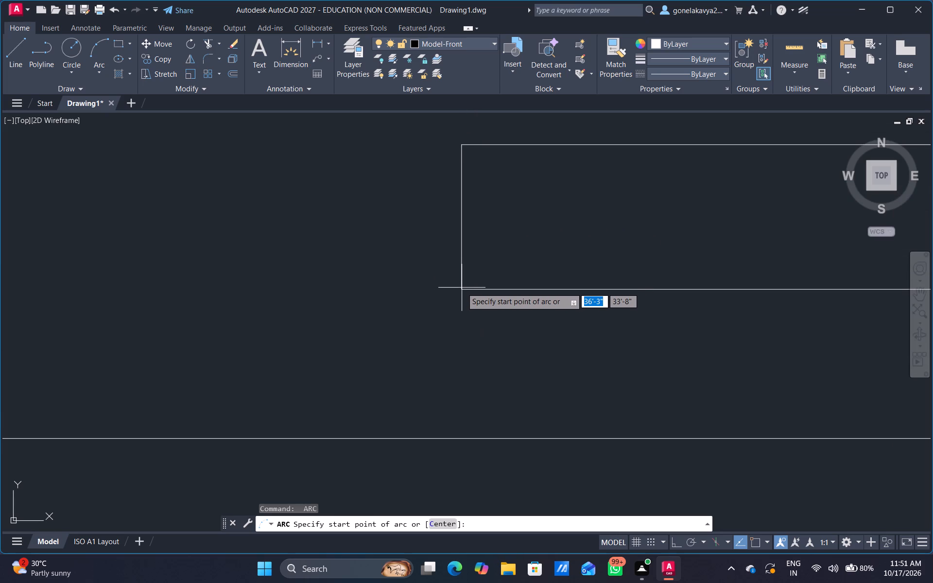
drag(463, 290, 464, 276)
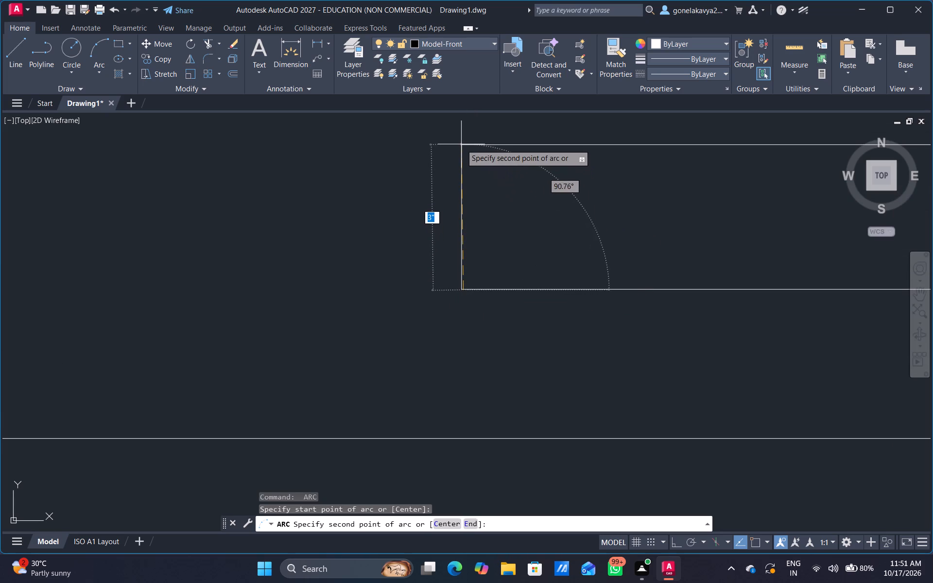
click(461, 144)
scroll(599, 125, down, 2)
middle_drag(603, 130, 345, 440)
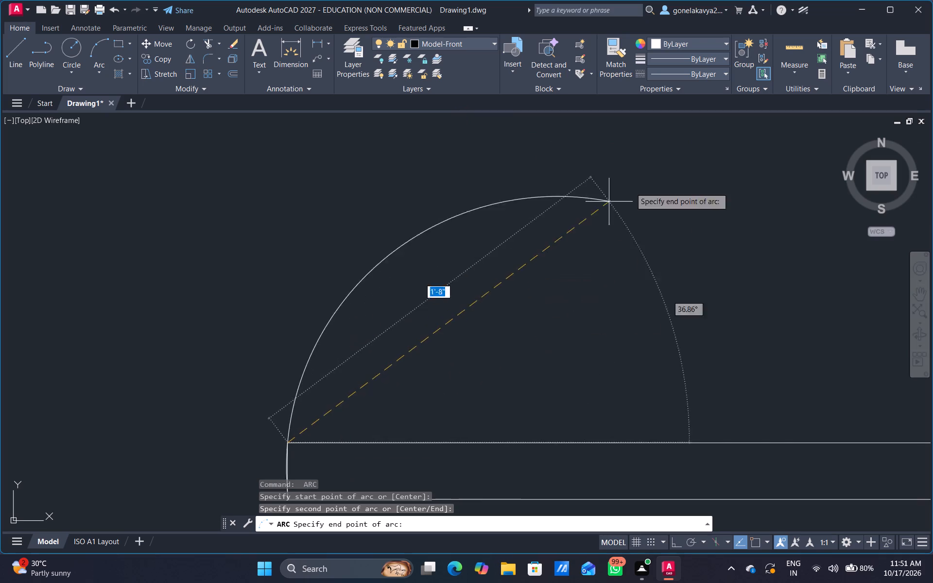
scroll(689, 149, down, 2)
middle_drag(709, 181, 530, 416)
scroll(655, 235, up, 1)
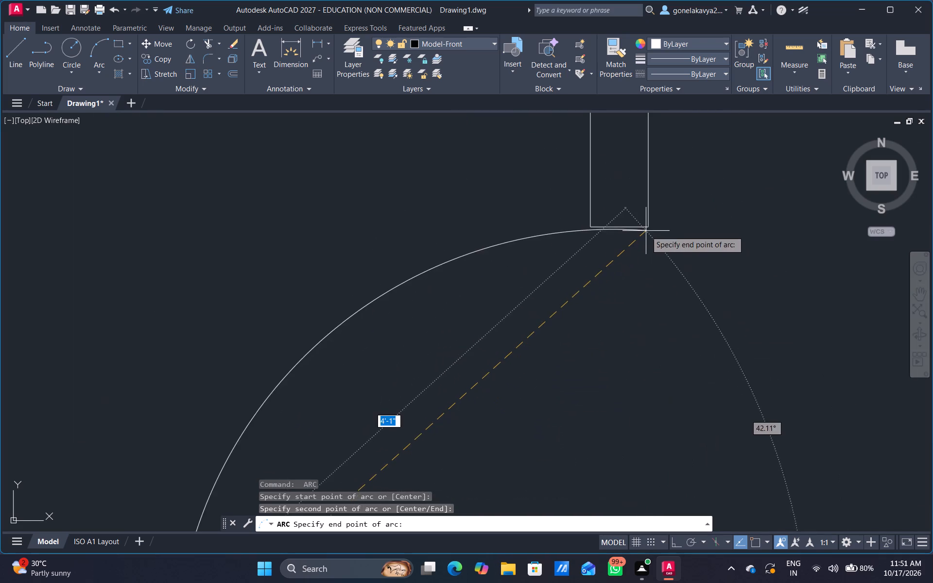
scroll(645, 231, up, 1)
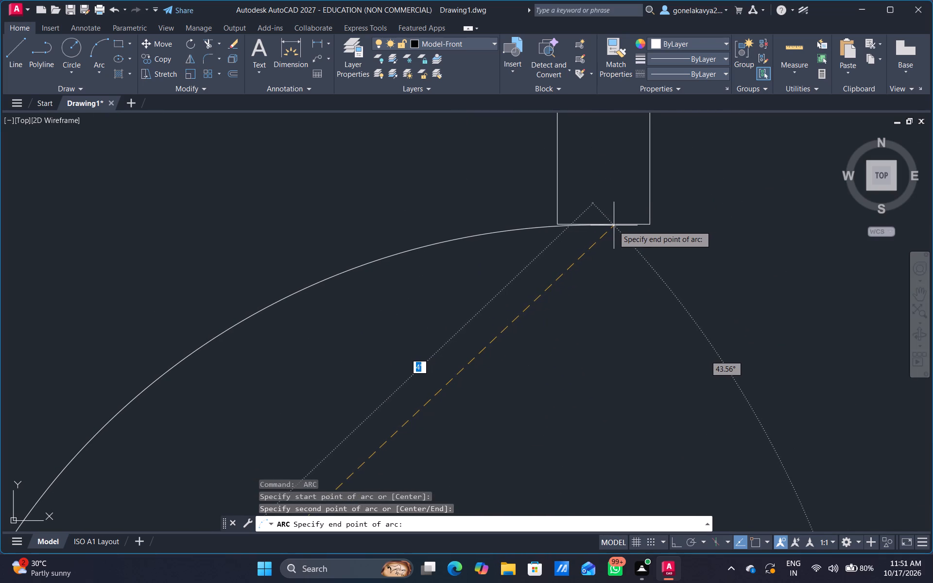
click(613, 225)
scroll(624, 225, down, 6)
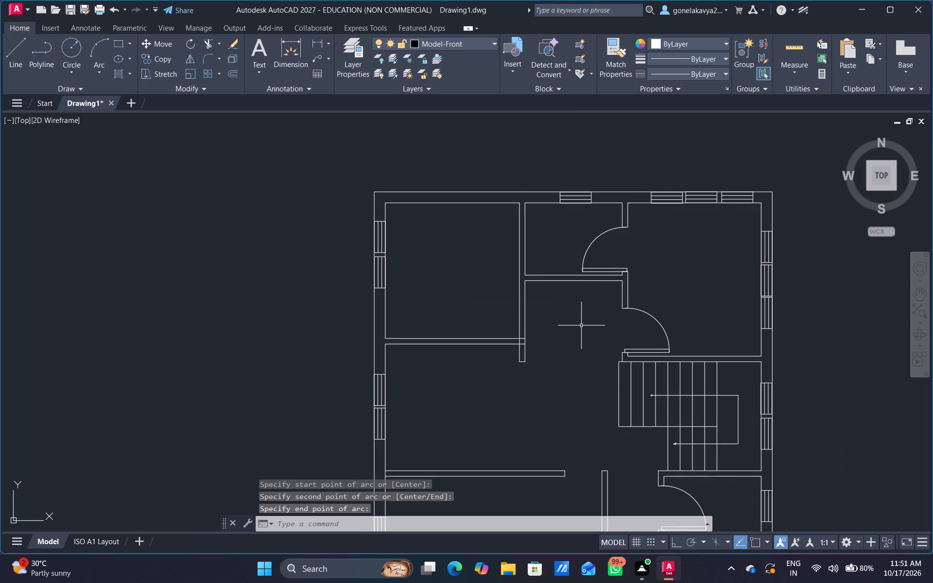
Offset the west face line of the upper-left room's east partition 3' to the west.
middle_drag(585, 331, 613, 254)
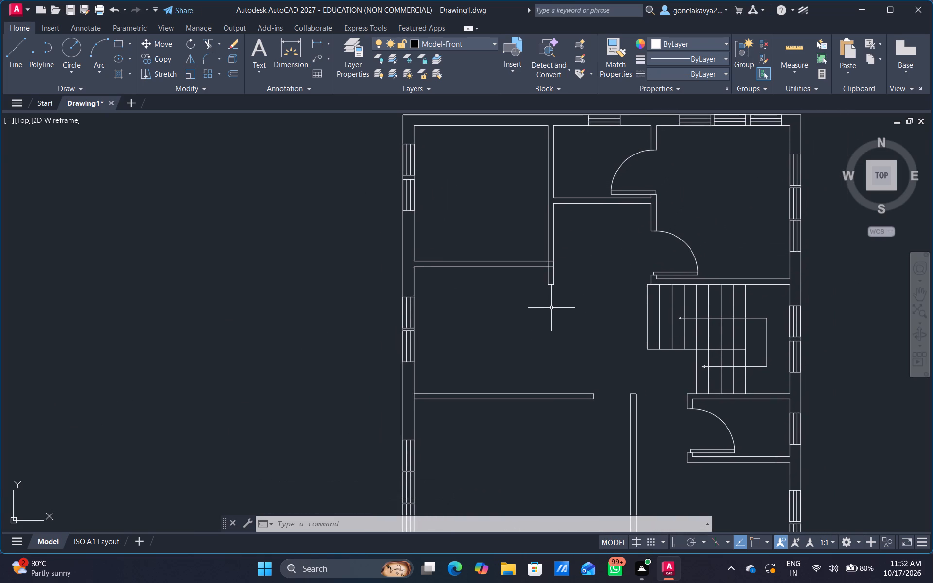
scroll(531, 275, up, 2)
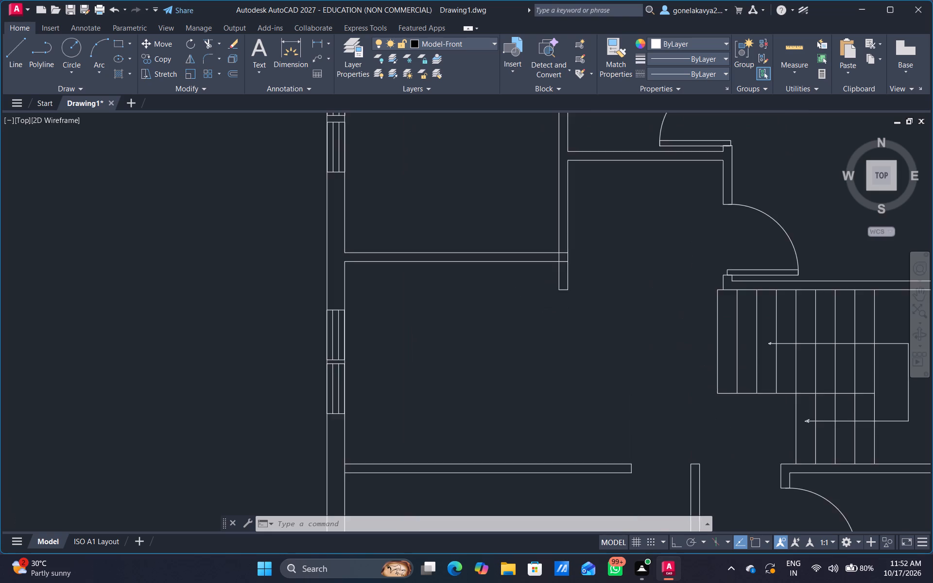
middle_drag(519, 297, 518, 354)
key(Escape)
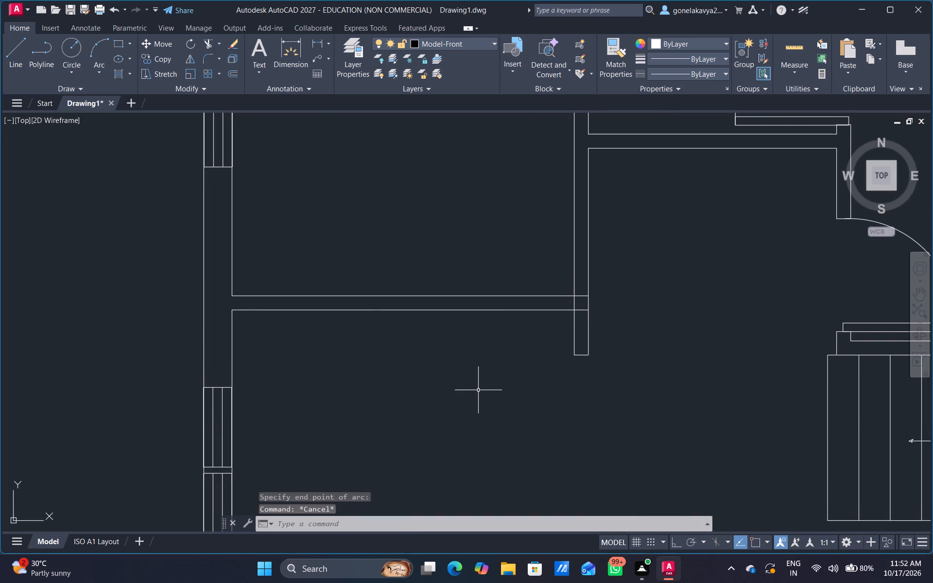
key(o)
key(Return)
text(3')
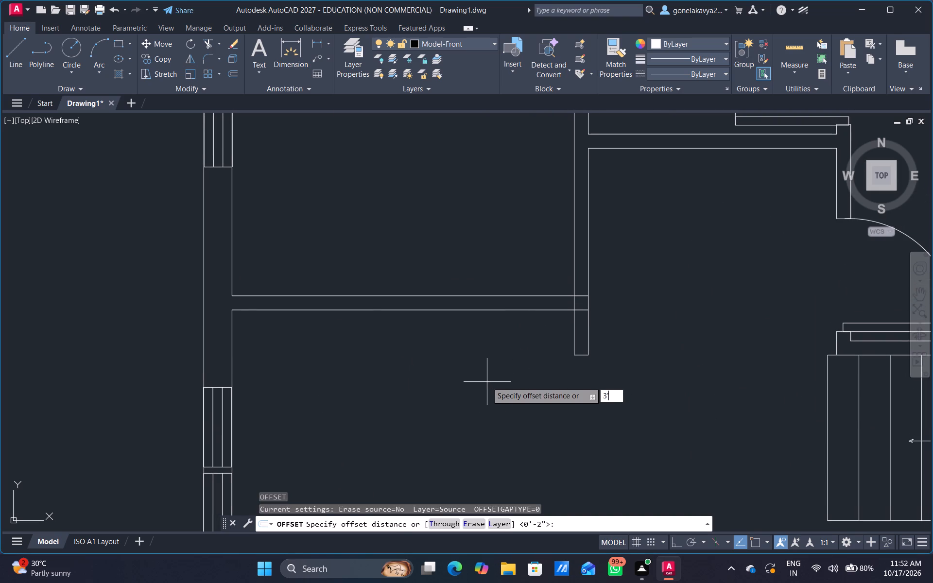
key(Return)
click(573, 332)
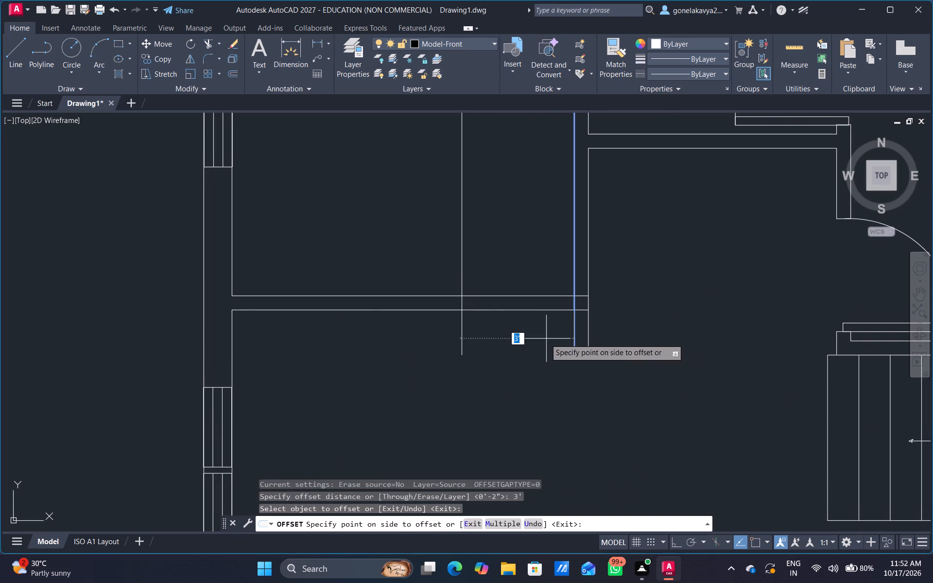
click(545, 339)
key(Escape)
Trim the offset line and the upper-left room's bottom wall lines to leave a 3' door opening beside the east partition.
key(t)
key(r)
key(space)
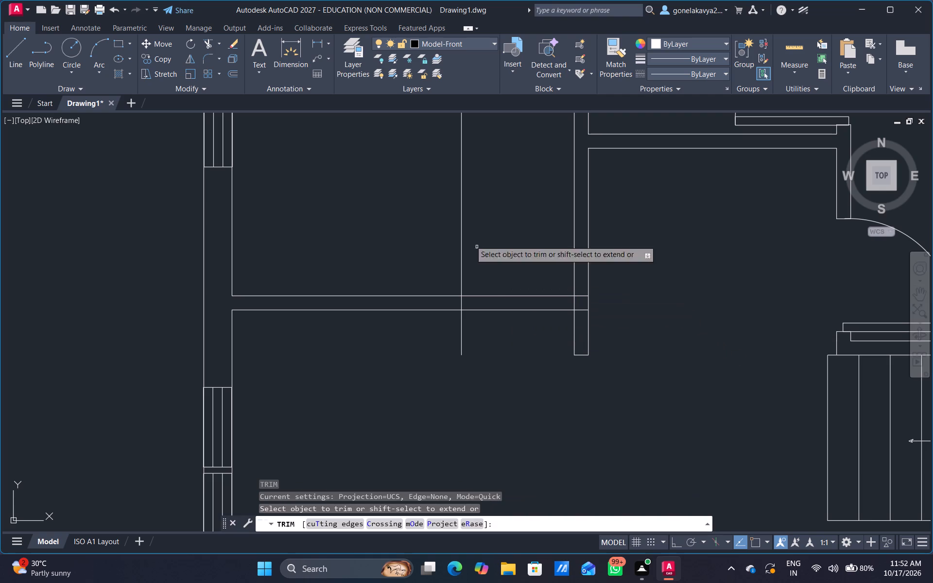
drag(429, 214, 528, 200)
drag(513, 252, 534, 389)
drag(502, 337, 420, 347)
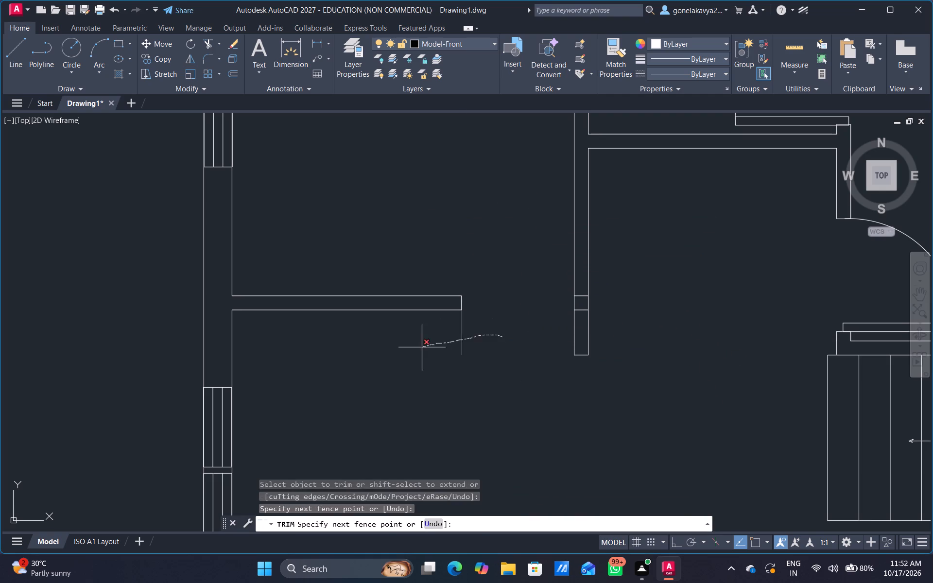
drag(420, 347, 419, 347)
scroll(605, 306, up, 2)
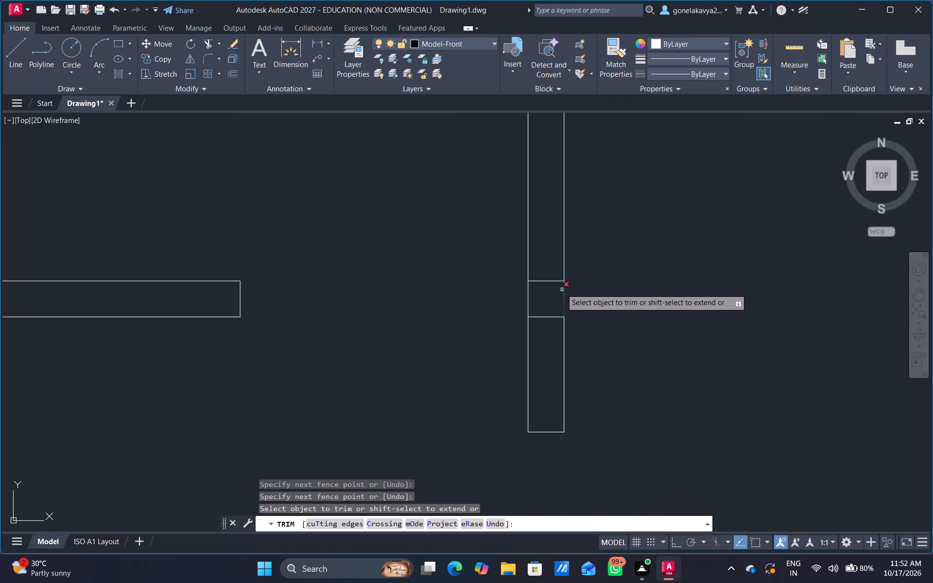
drag(549, 269, 549, 355)
Look over the whole plan, checking the walls and door openings from the top rooms down to the bottom rooms.
scroll(671, 225, down, 2)
middle_drag(673, 220, 609, 472)
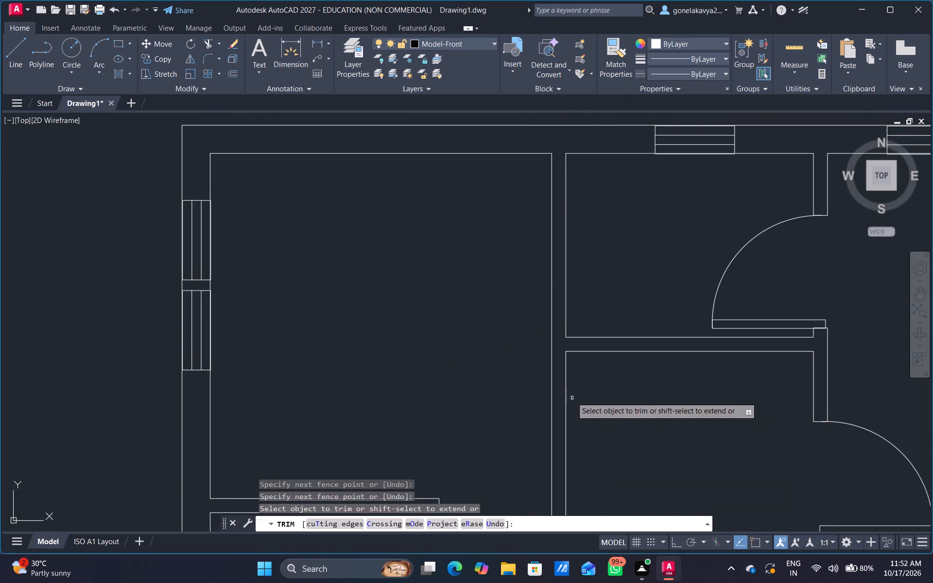
scroll(641, 417, down, 2)
middle_drag(646, 433, 639, 189)
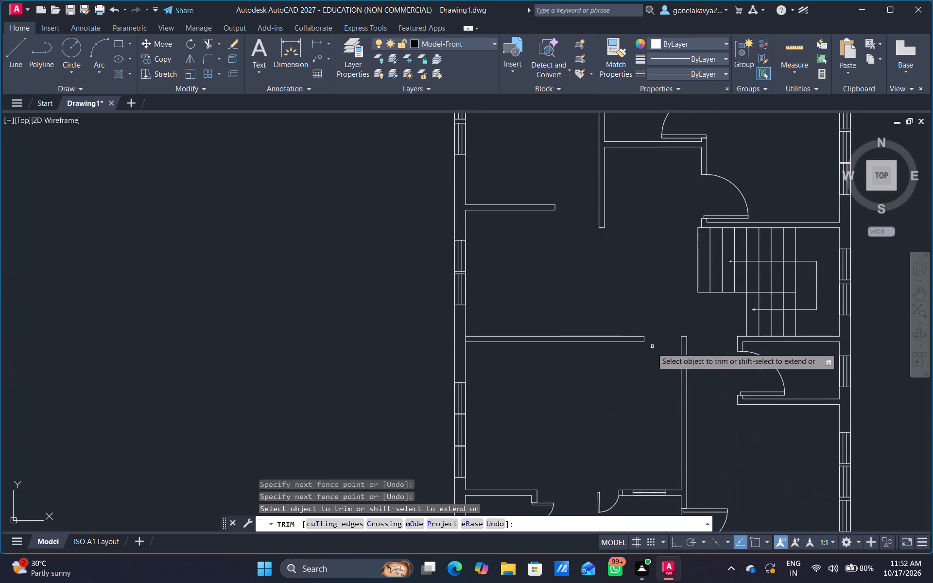
middle_drag(642, 365, 577, 378)
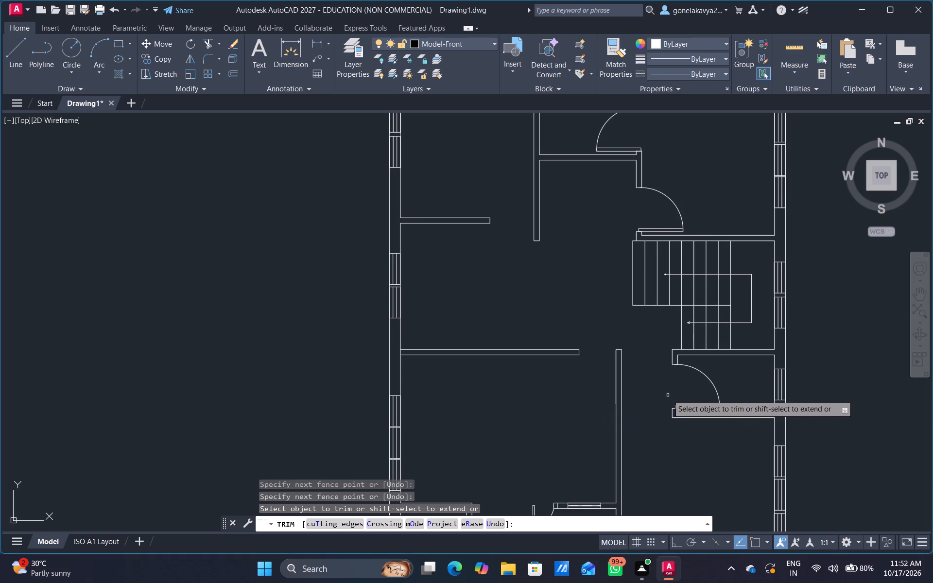
scroll(670, 397, down, 1)
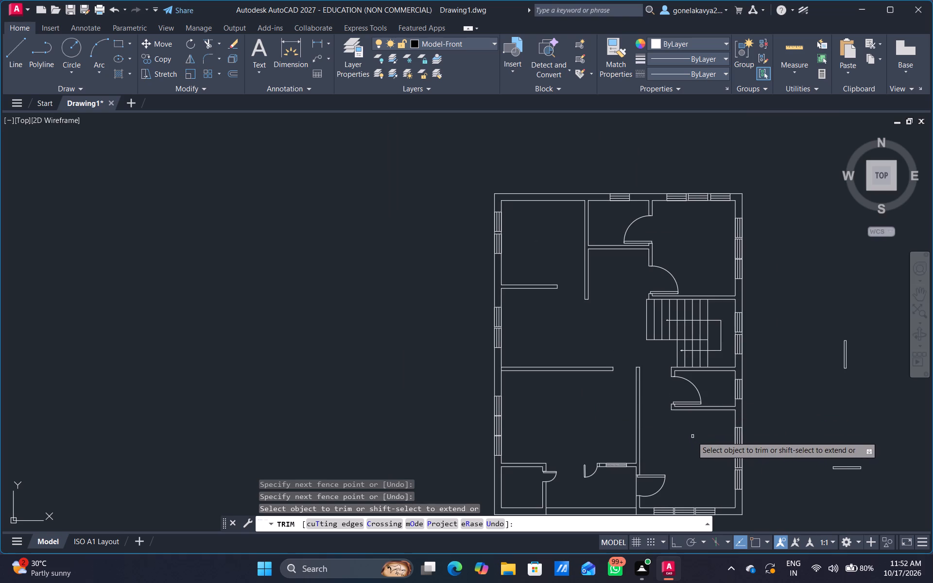
middle_drag(693, 446, 671, 342)
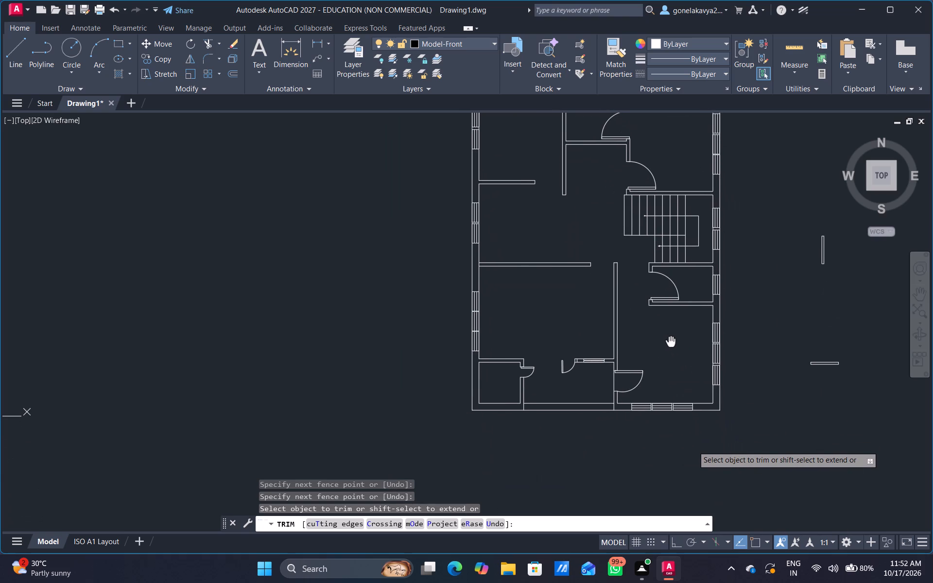
middle_drag(671, 342, 622, 351)
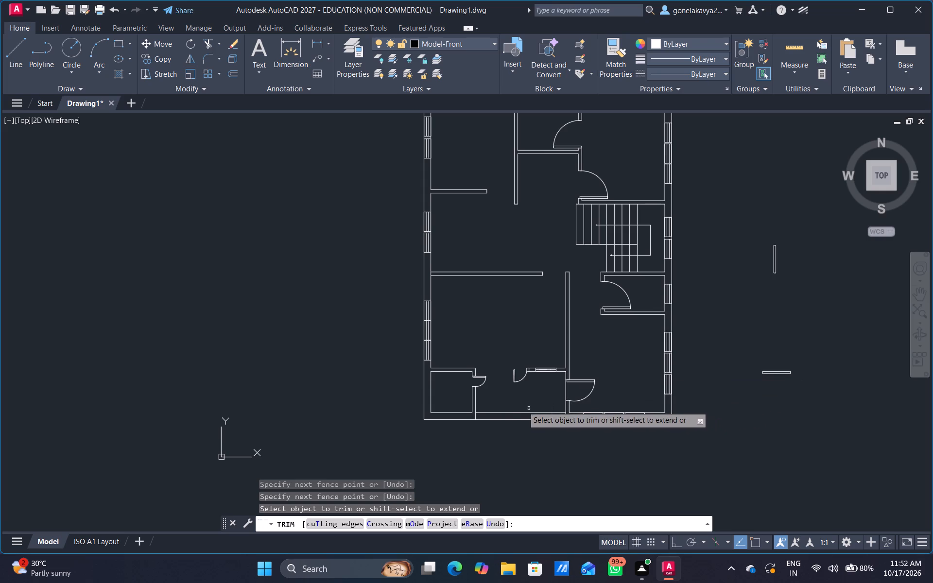
scroll(520, 386, up, 3)
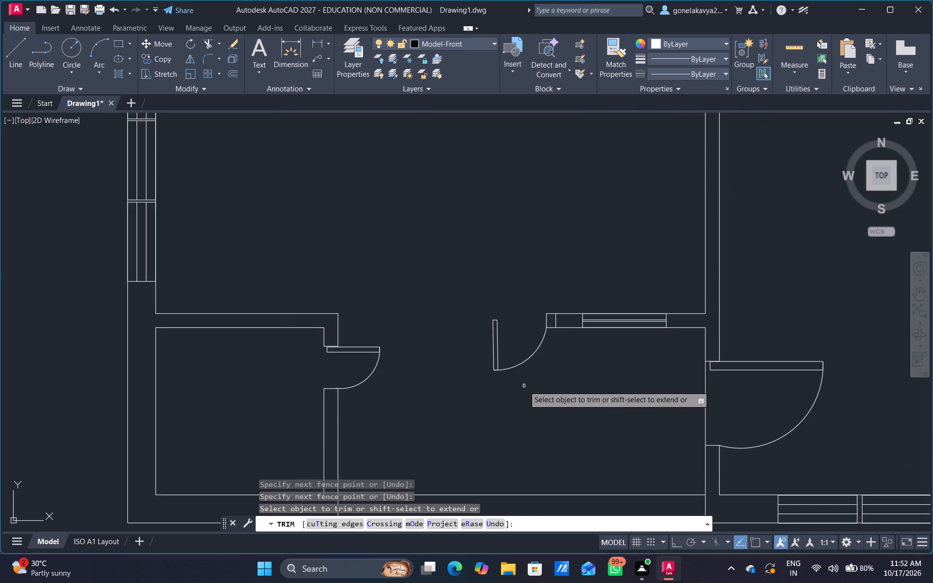
scroll(524, 386, up, 1)
scroll(524, 386, down, 6)
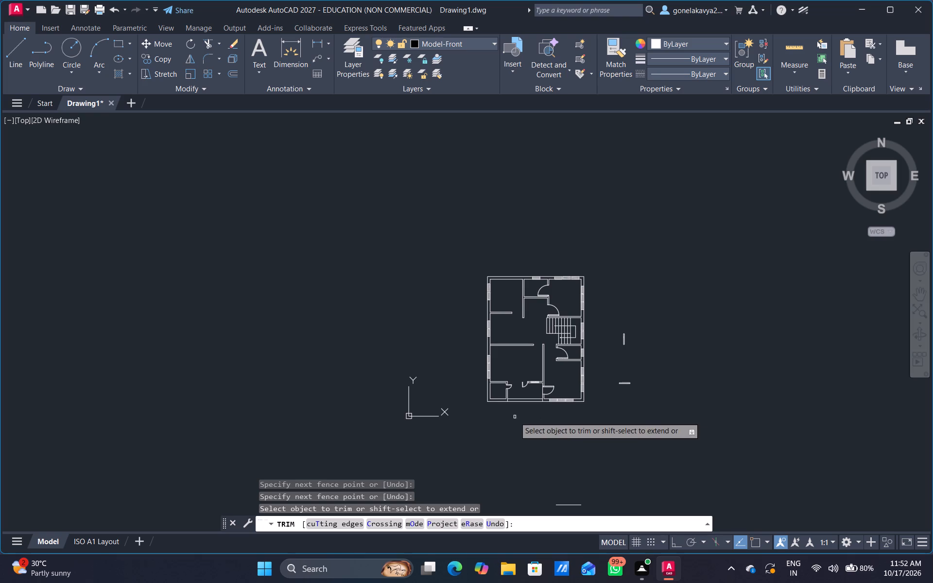
Trim away the stray line below the plan and the two spare door-leaf rectangles lying east of the building.
middle_drag(515, 418, 517, 404)
scroll(517, 405, up, 1)
scroll(600, 442, down, 3)
click(607, 454)
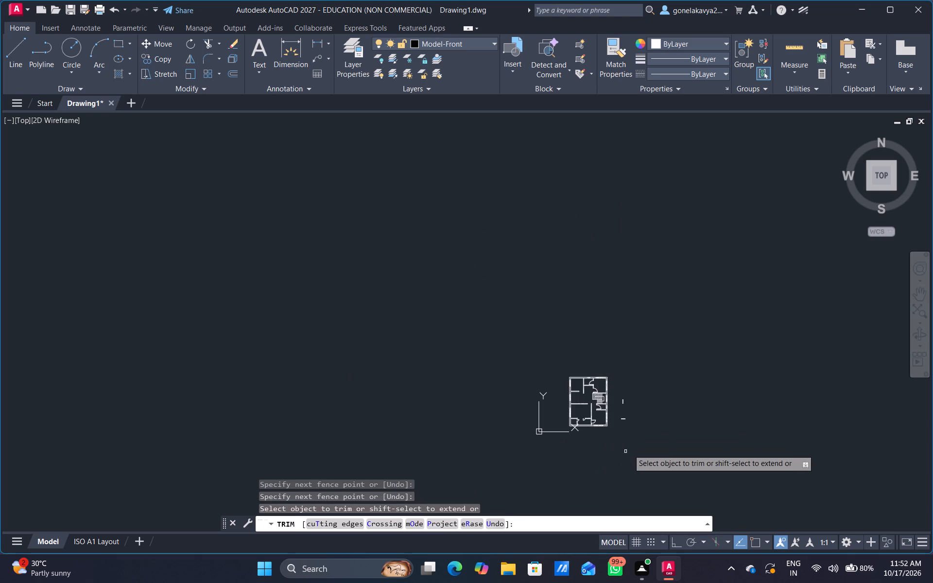
scroll(622, 423, up, 3)
drag(631, 388, 634, 427)
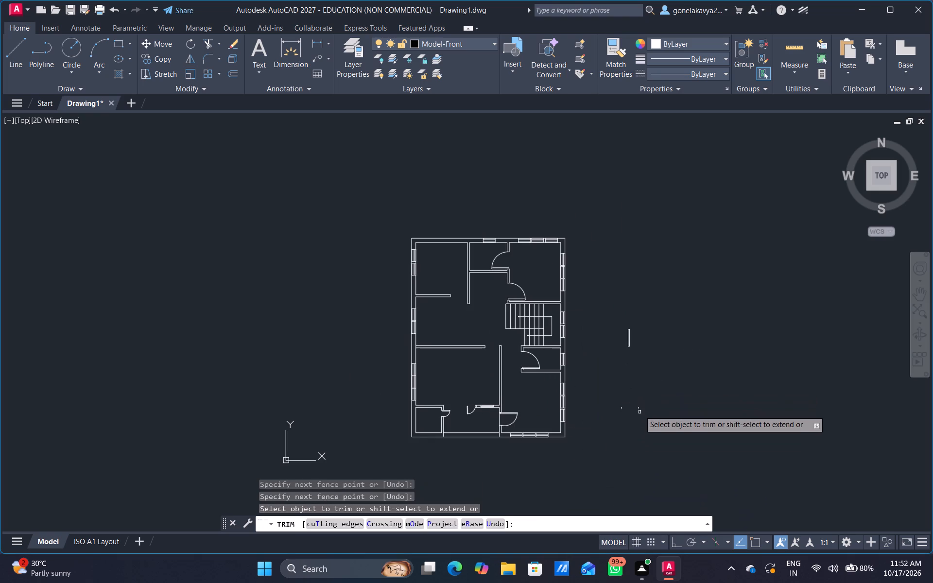
drag(644, 328, 636, 343)
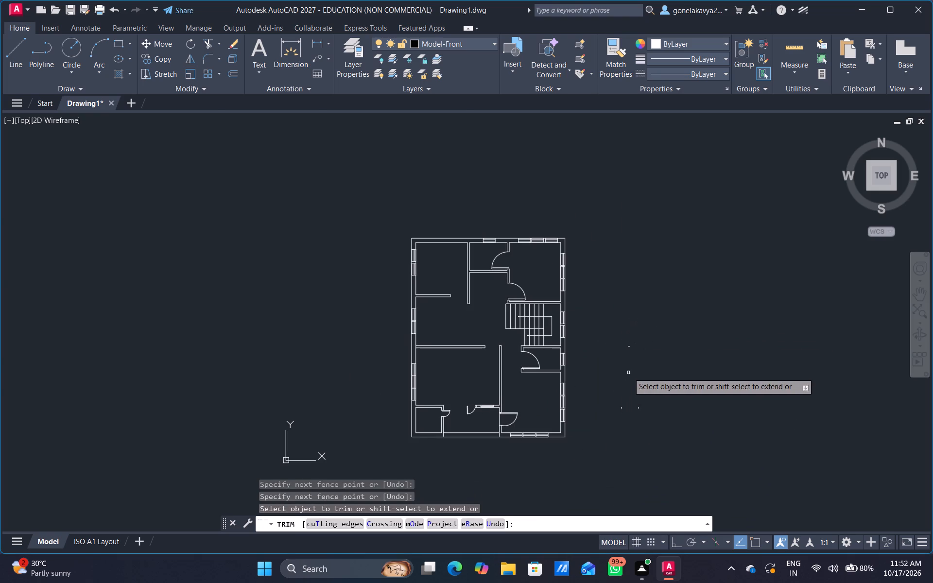
scroll(628, 370, up, 4)
middle_drag(635, 305, 595, 486)
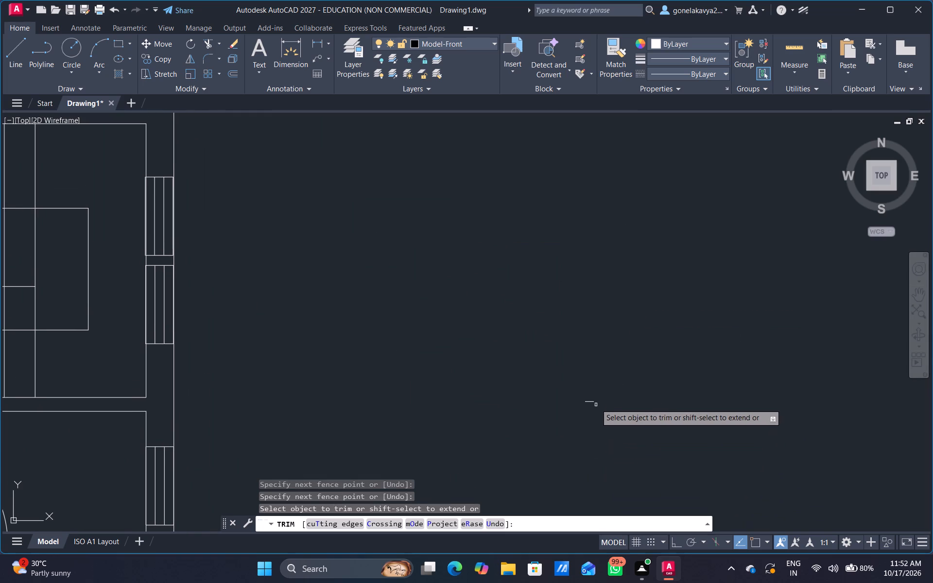
drag(590, 399, 586, 428)
scroll(606, 428, down, 2)
middle_drag(606, 428, 608, 196)
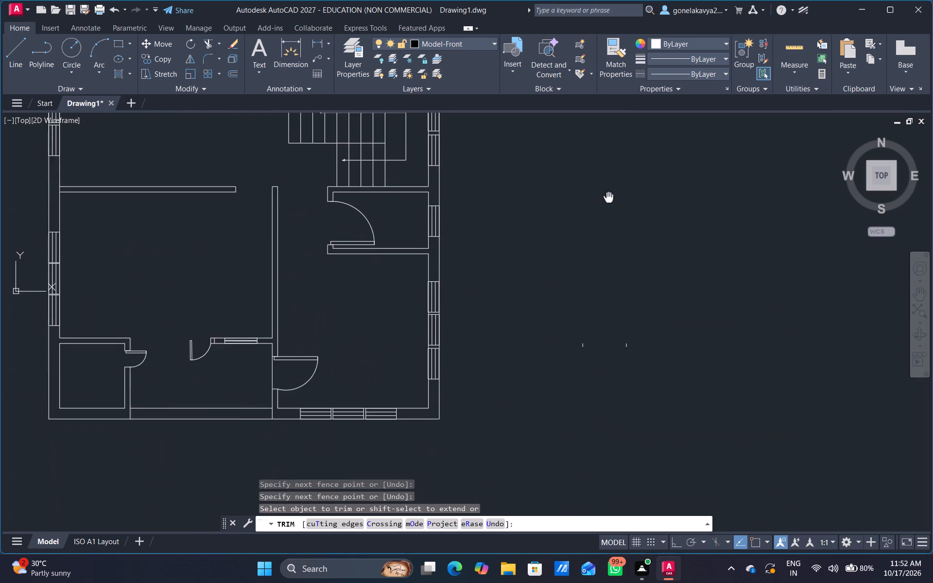
middle_drag(608, 196, 611, 210)
scroll(613, 398, up, 3)
middle_drag(590, 376, 589, 463)
drag(491, 309, 689, 328)
Examine the doors, windows and south wall along the plan's bottom rooms, from the southeast room to the southwest room.
scroll(589, 361, down, 5)
middle_drag(569, 375, 618, 358)
scroll(587, 378, up, 2)
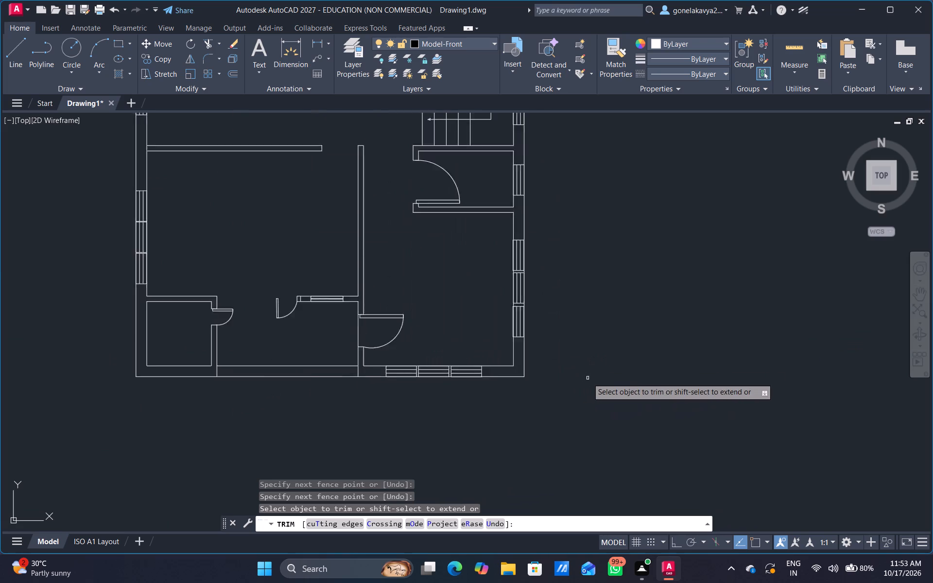
scroll(587, 378, up, 1)
middle_drag(594, 377, 712, 390)
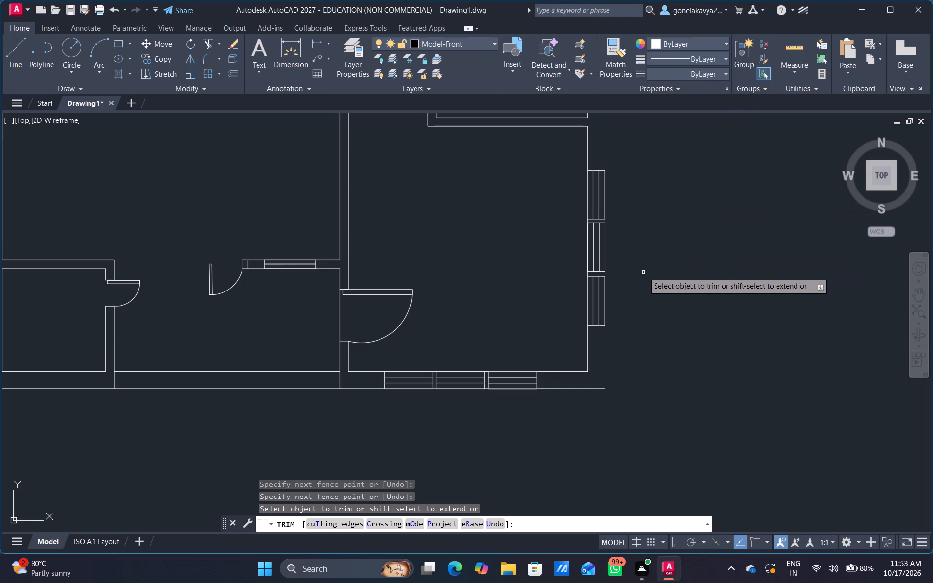
middle_drag(471, 356, 712, 302)
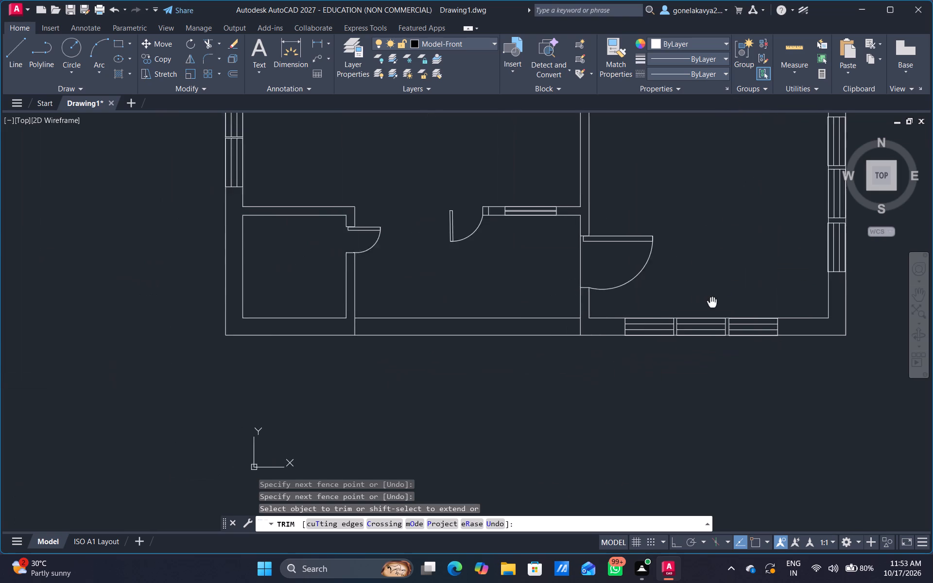
middle_drag(712, 302, 831, 264)
scroll(528, 305, up, 2)
middle_drag(560, 331, 522, 443)
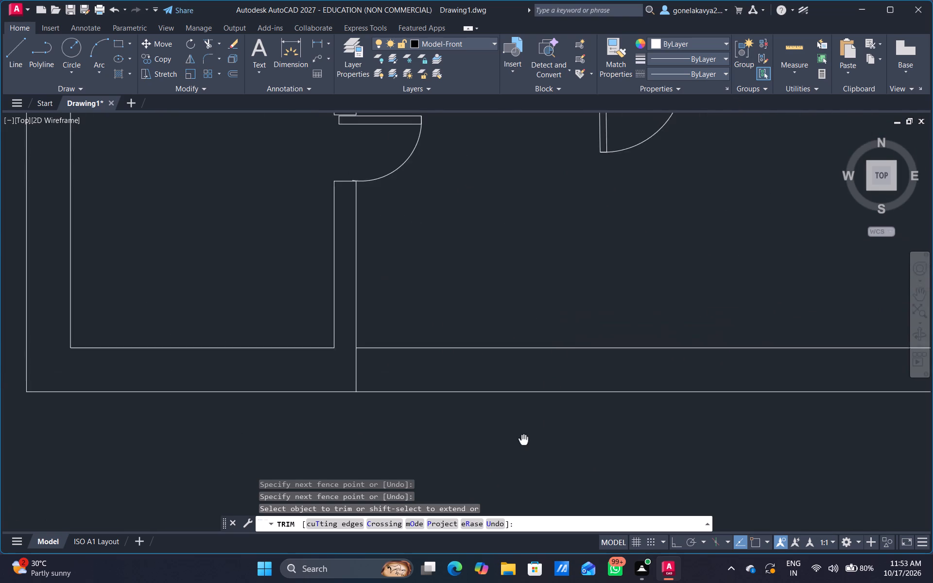
middle_drag(522, 443, 466, 396)
scroll(466, 396, down, 1)
middle_drag(512, 399, 431, 433)
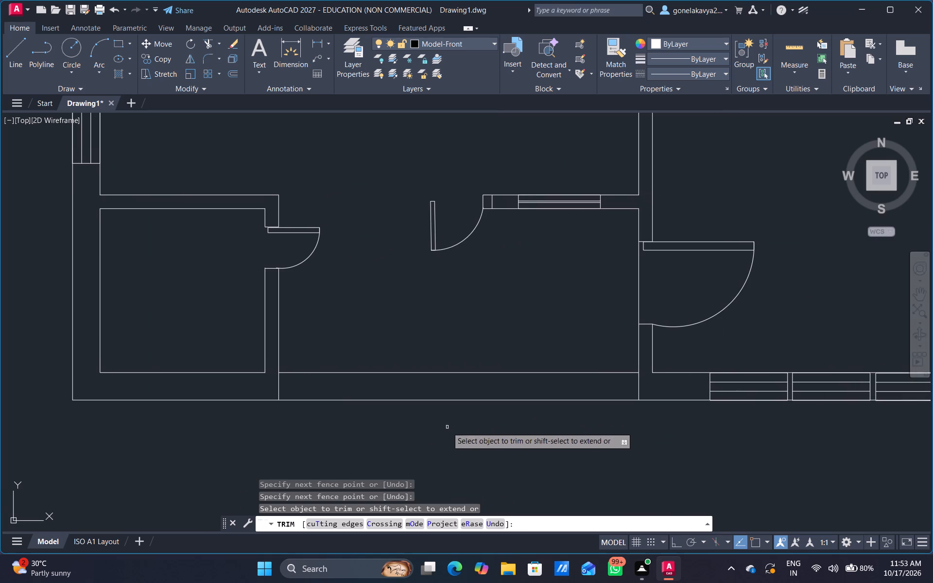
Offset the south wall's outer line outward twice at 10" spacing to form the entrance step lines below the plan.
key(Escape)
key(o)
key(Return)
text(10")
key(Return)
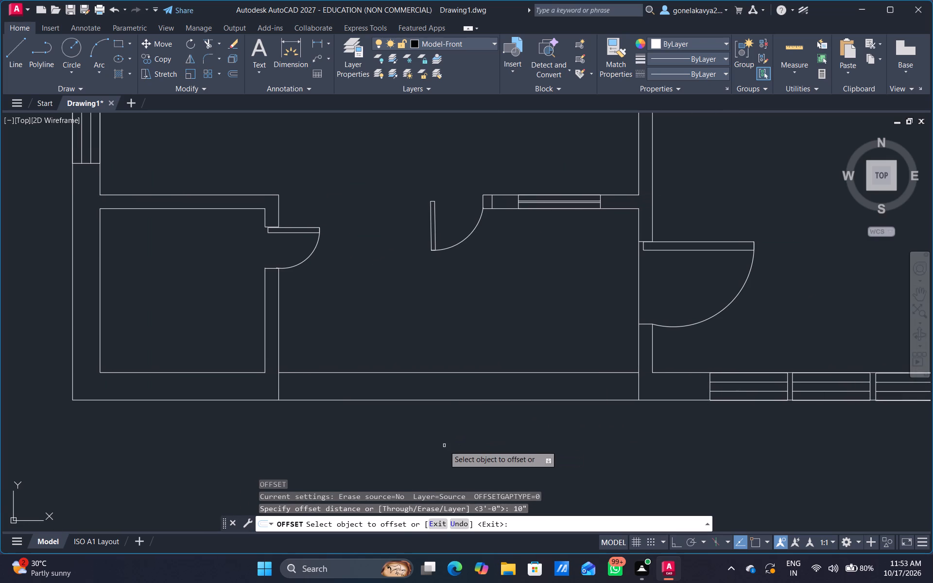
drag(517, 400, 518, 408)
click(530, 465)
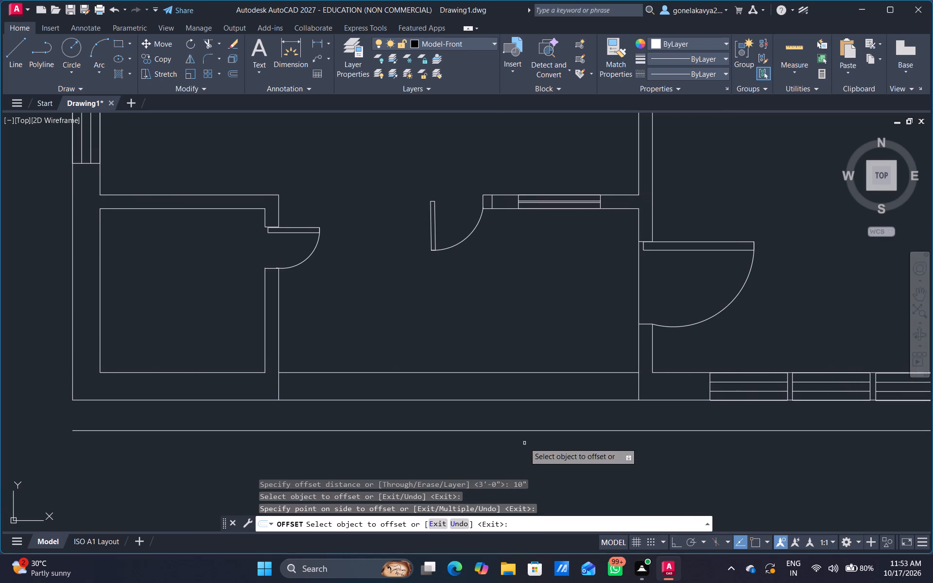
click(520, 431)
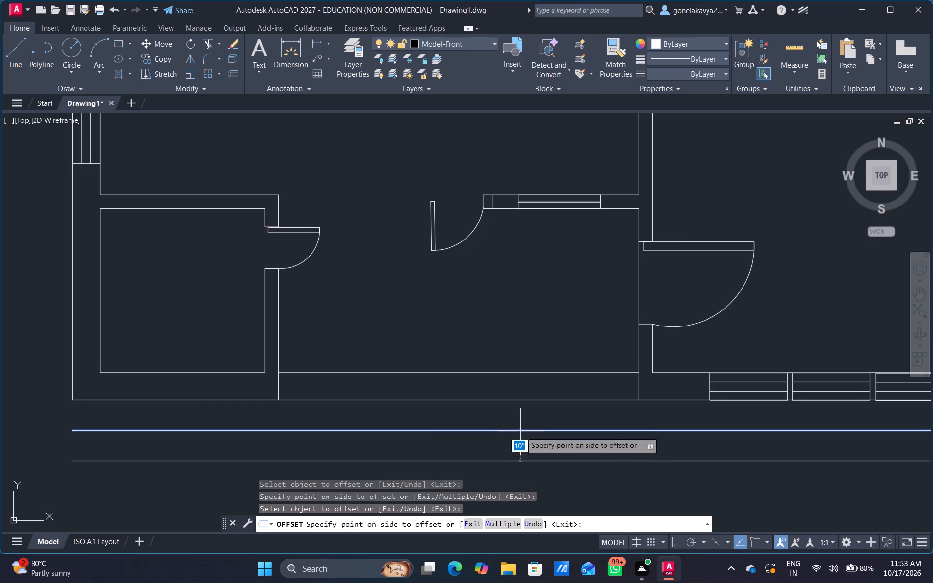
click(522, 472)
middle_drag(619, 474, 531, 444)
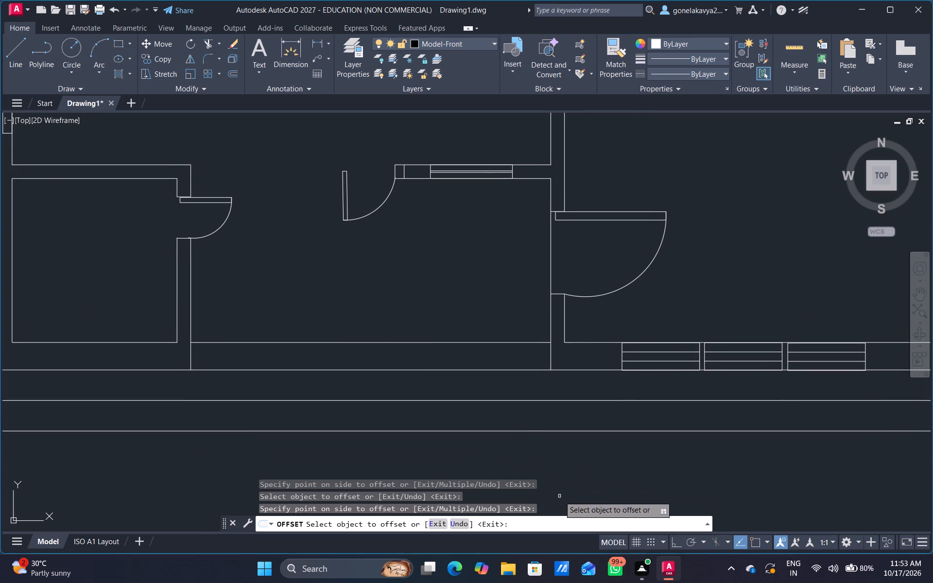
key(Escape)
Extend the vertical lines on both sides of the south entrance room down to the outermost offset line.
key(e)
text(X)
key(space)
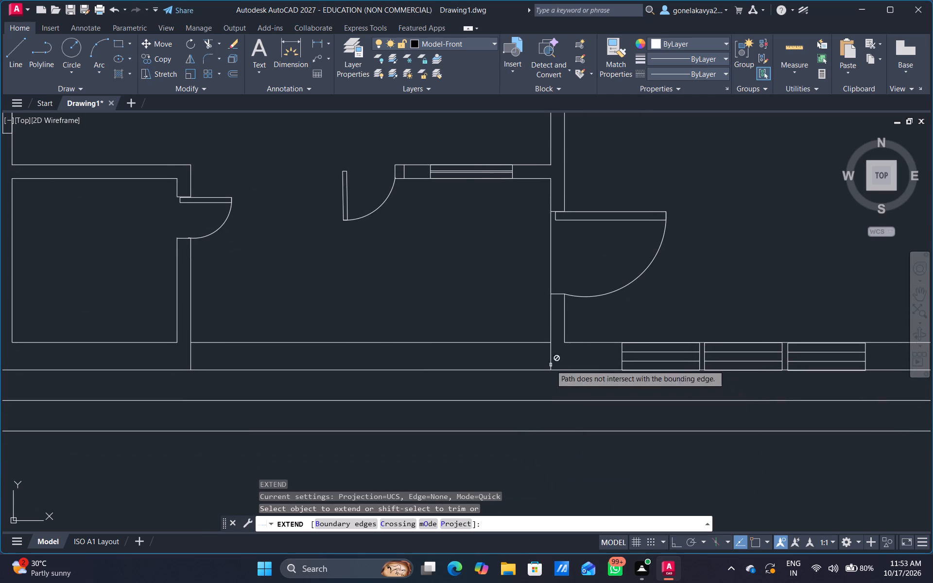
click(551, 365)
click(551, 383)
middle_drag(543, 484, 800, 413)
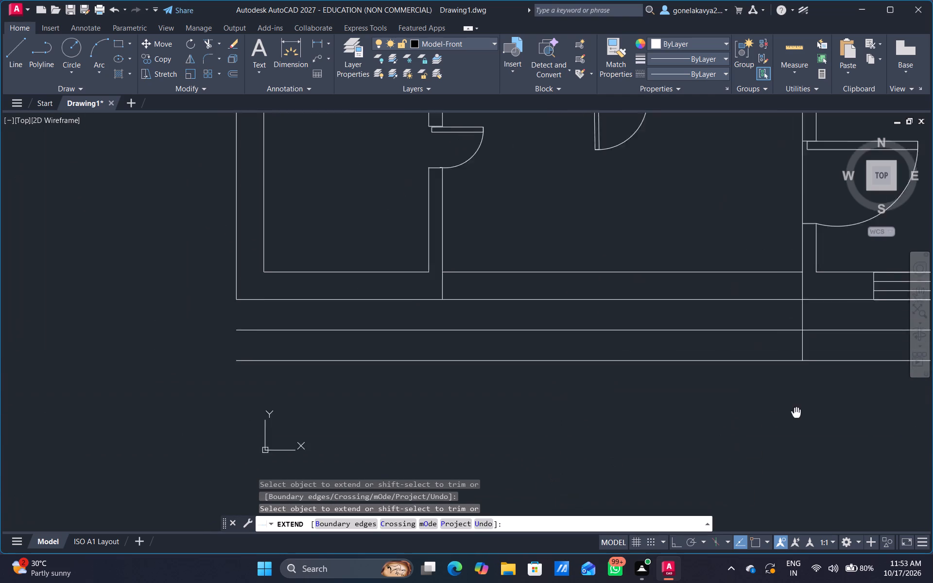
middle_drag(800, 413, 808, 431)
click(455, 298)
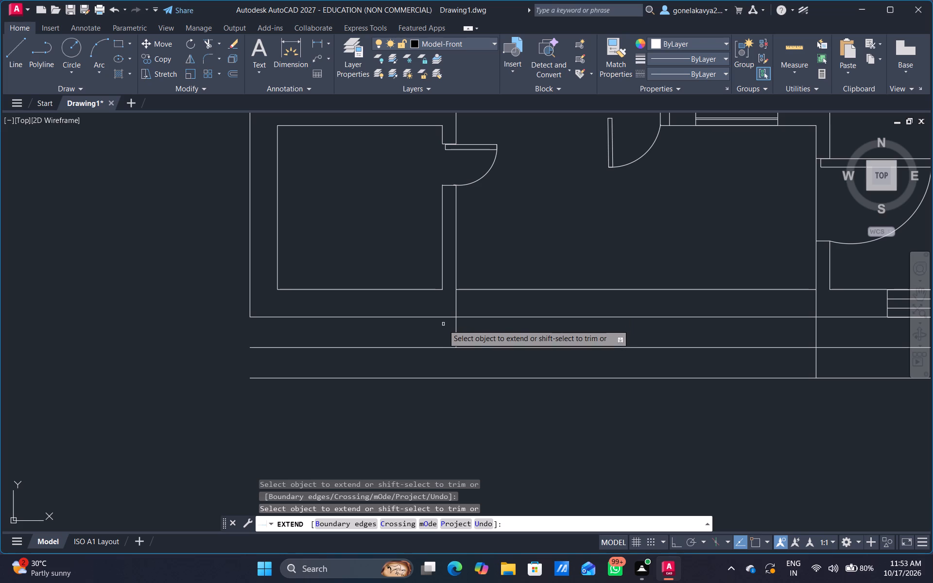
click(456, 327)
key(Escape)
Trim both offset lines west and east of the extended verticals, keeping only the entrance steps between them.
text(TR)
key(space)
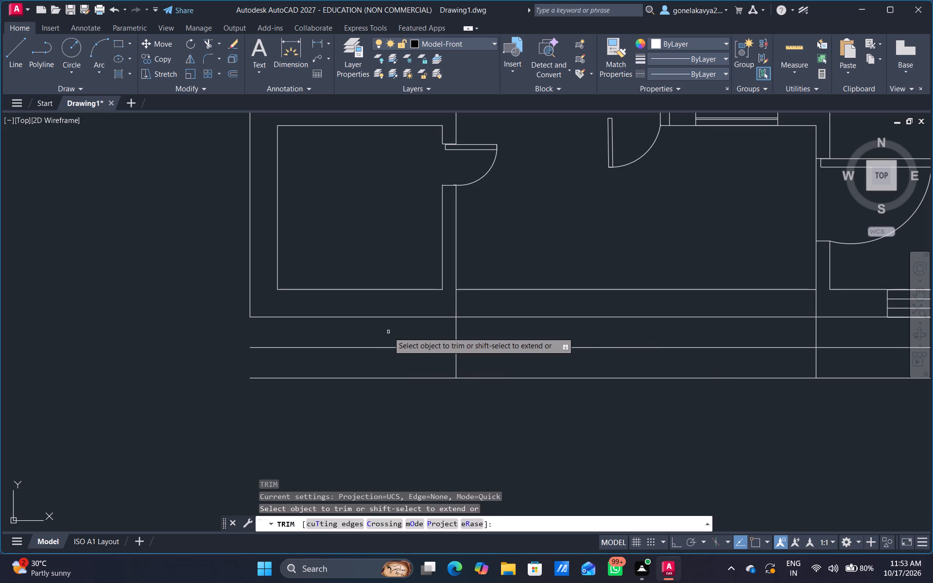
drag(388, 332, 401, 403)
scroll(757, 430, down, 1)
middle_drag(755, 432, 508, 448)
drag(590, 394, 589, 430)
drag(599, 400, 600, 462)
scroll(583, 432, down, 2)
middle_drag(586, 445, 591, 504)
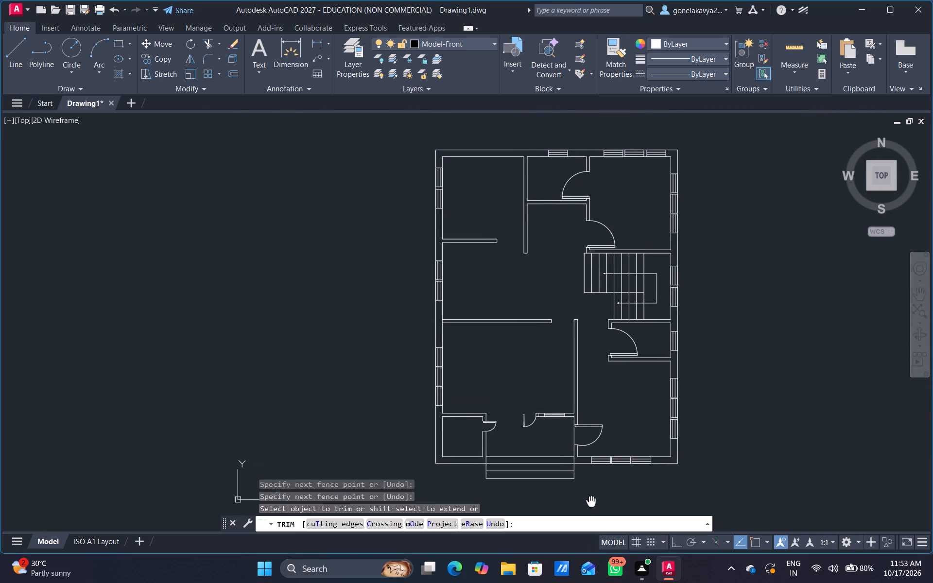
middle_drag(591, 504, 581, 495)
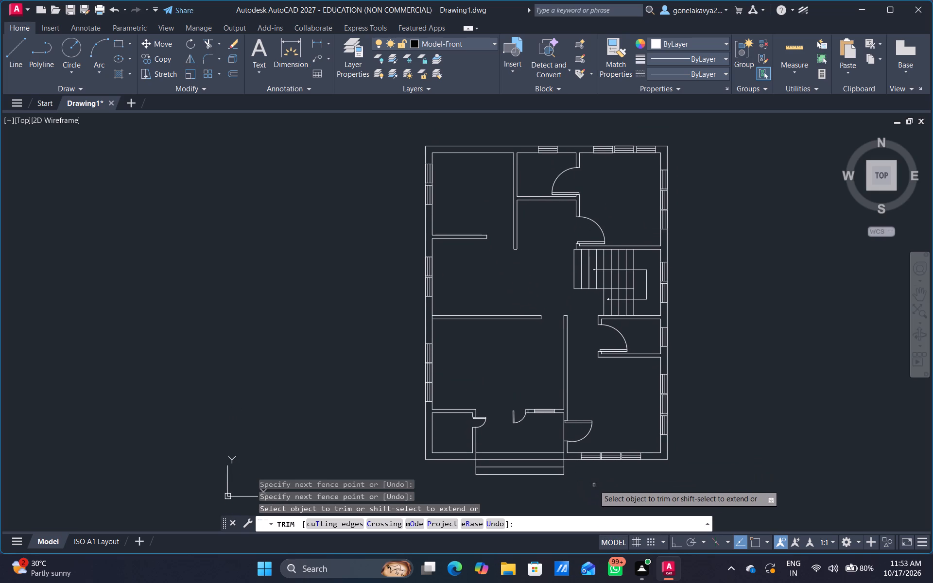
Insert the Bed - Queen block from DesignCenter's Home - Space Planner drawing into the empty space east of the plan.
key(ctrl+2)
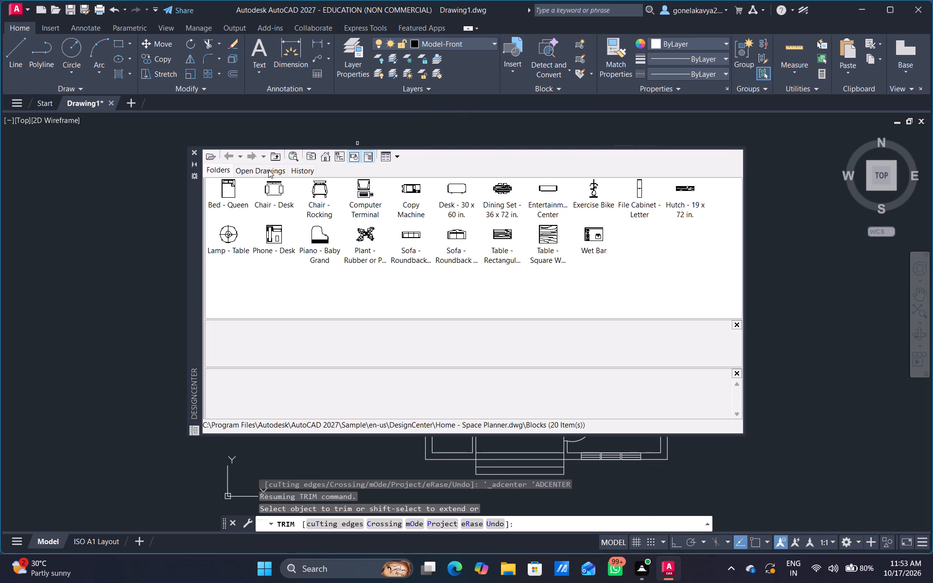
drag(225, 194, 815, 300)
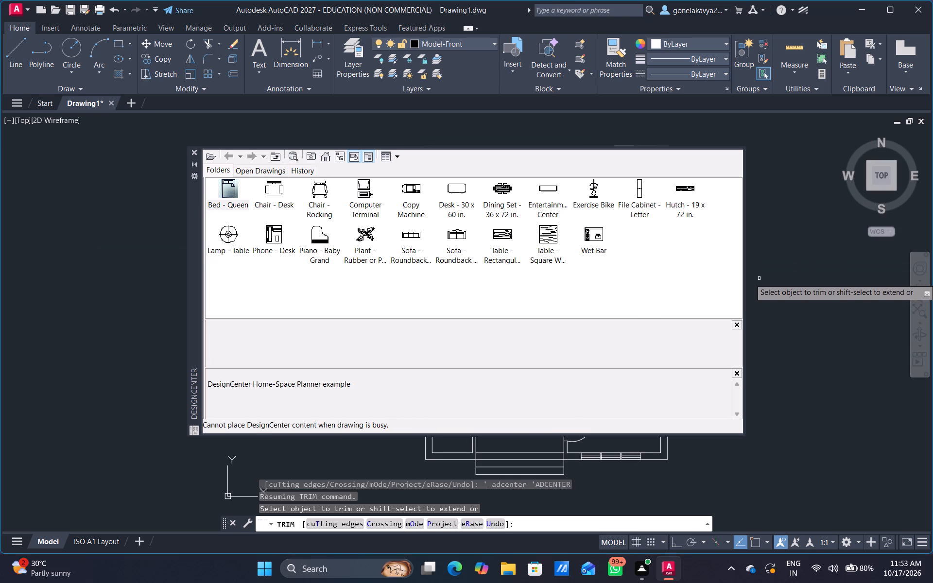
key(Escape)
drag(222, 187, 235, 194)
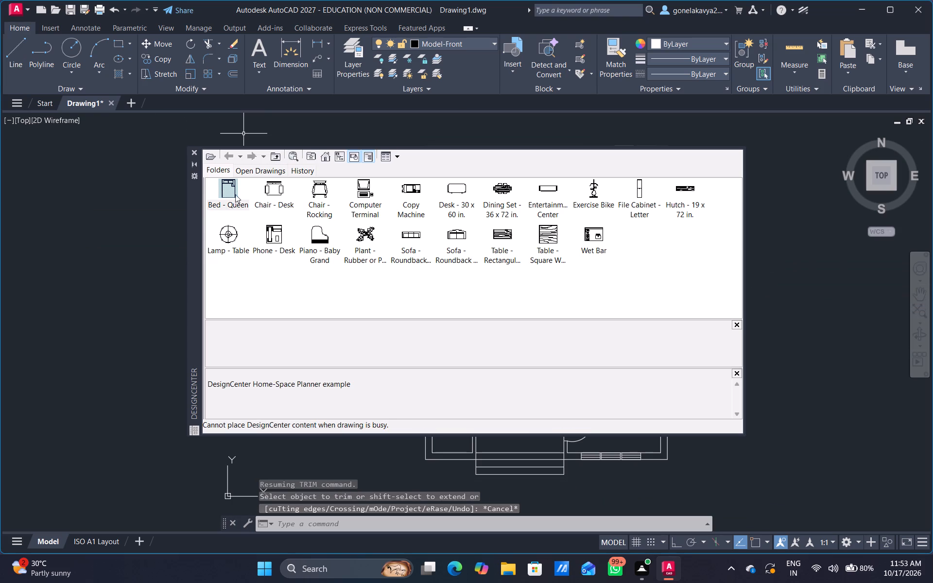
drag(235, 194, 773, 261)
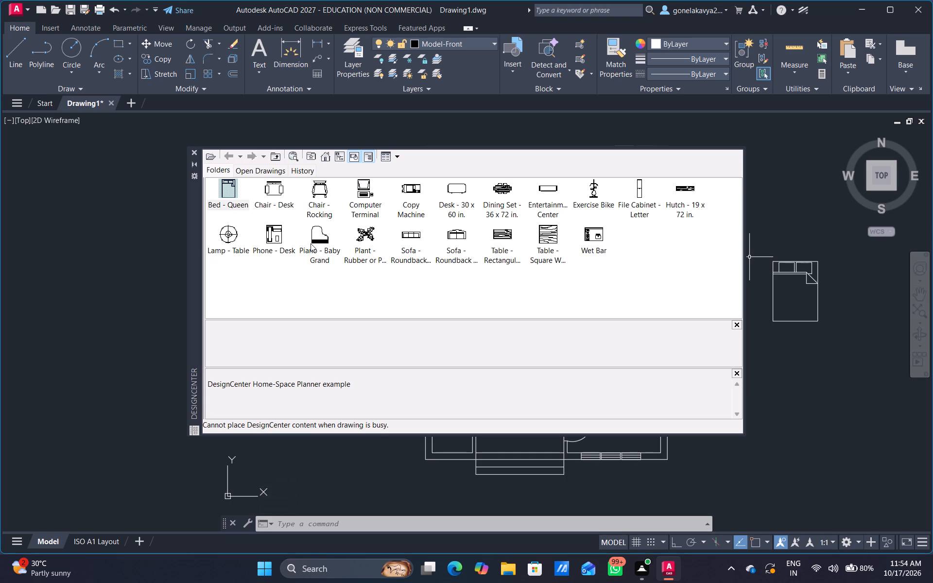
Insert the three-seat roundback sofa block above the bed and the Dining Set - 36 x 72 in. block below it.
drag(415, 239, 572, 295)
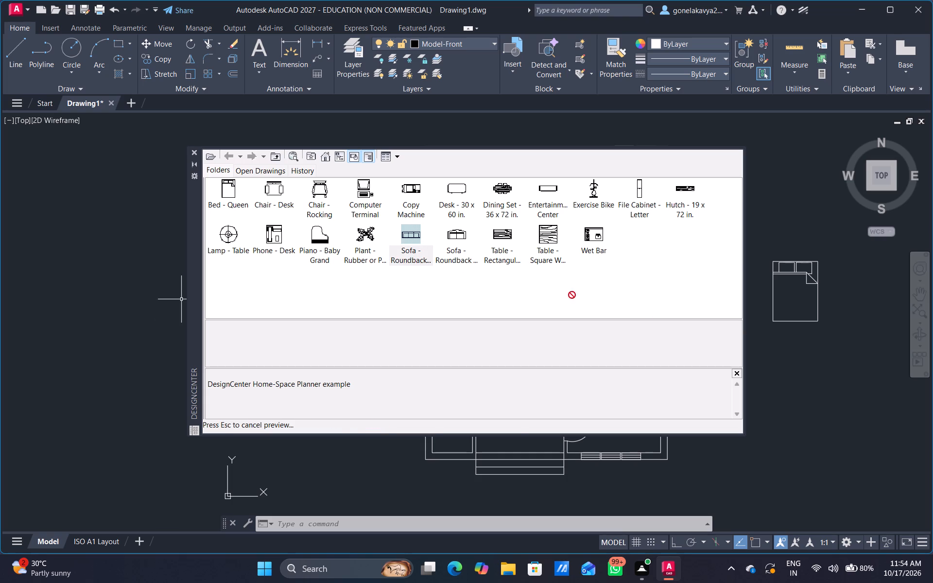
drag(572, 295, 803, 199)
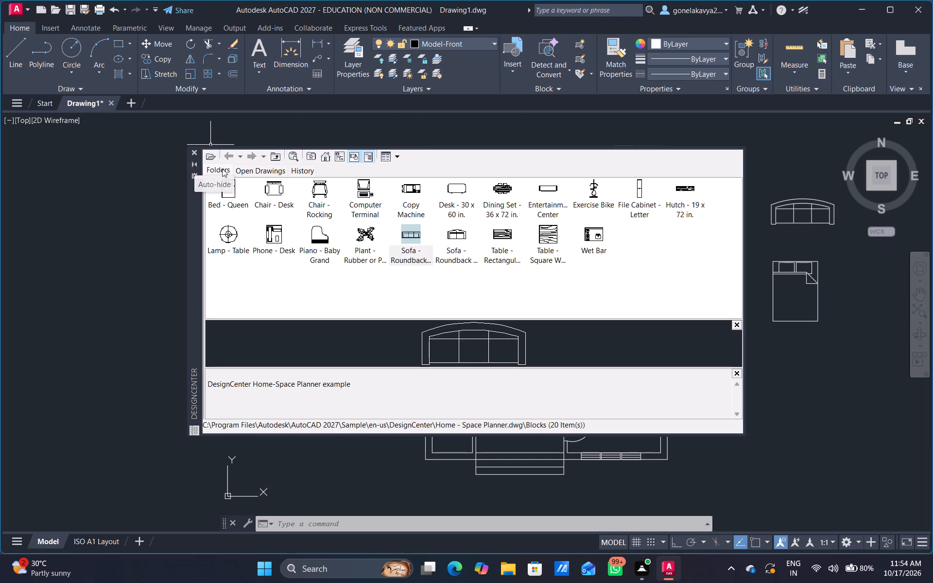
drag(506, 193, 559, 283)
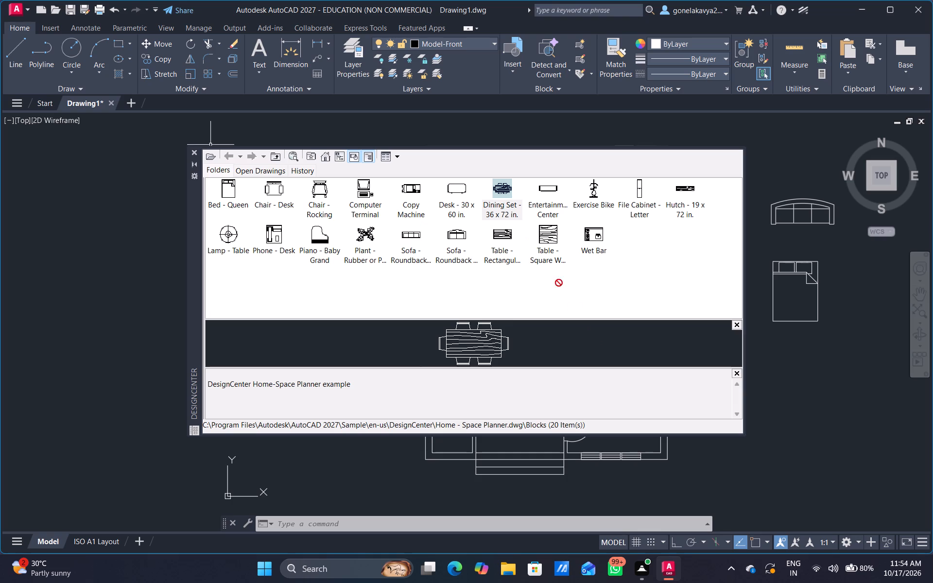
drag(559, 283, 792, 362)
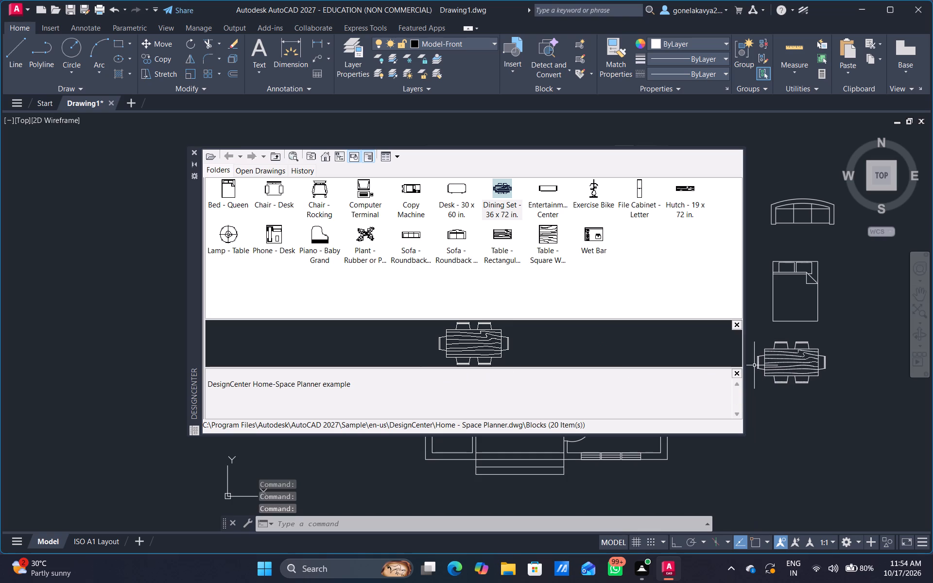
Open the blocks of DesignCenter's House Designer.dwg and insert the Toilet - top block east of the bed.
click(231, 156)
double_click(226, 154)
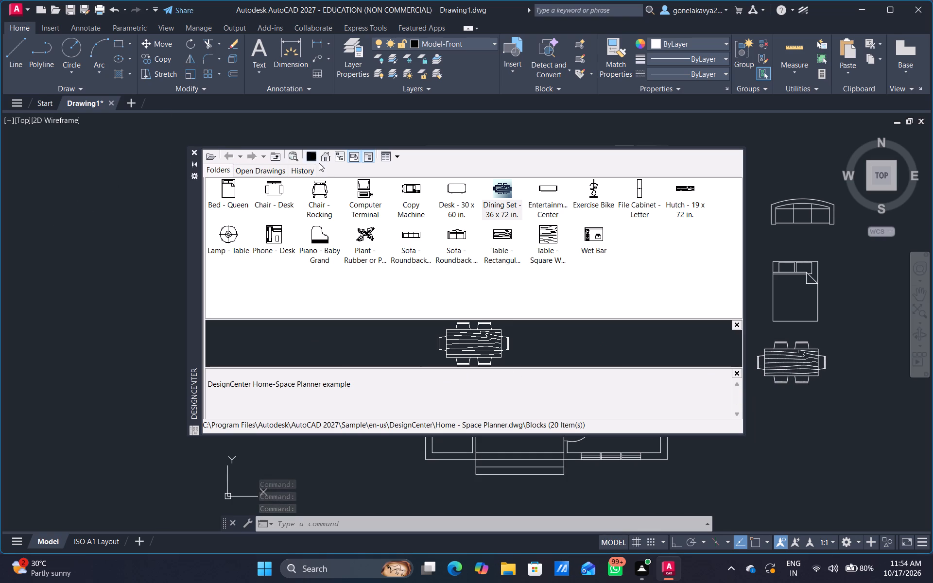
click(328, 160)
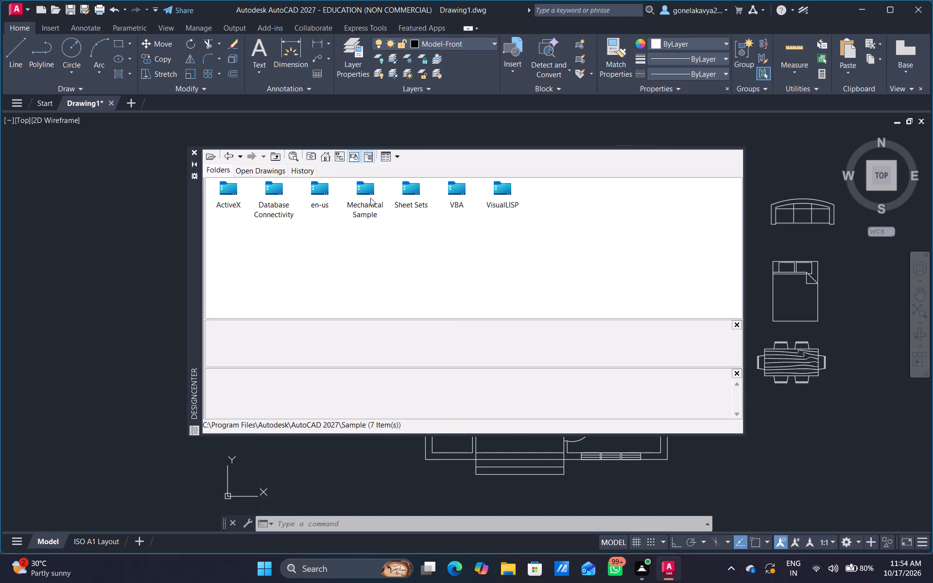
double_click(321, 185)
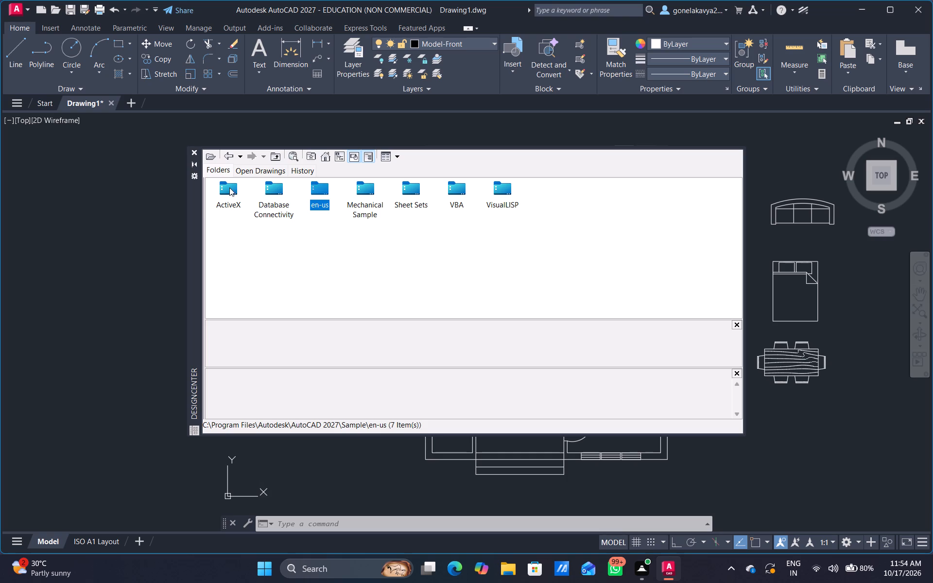
double_click(229, 188)
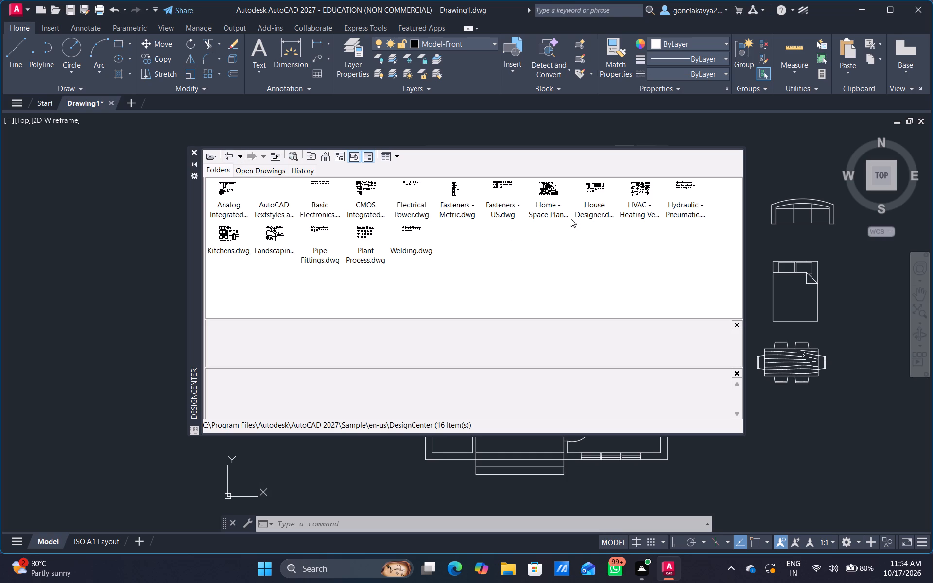
double_click(599, 199)
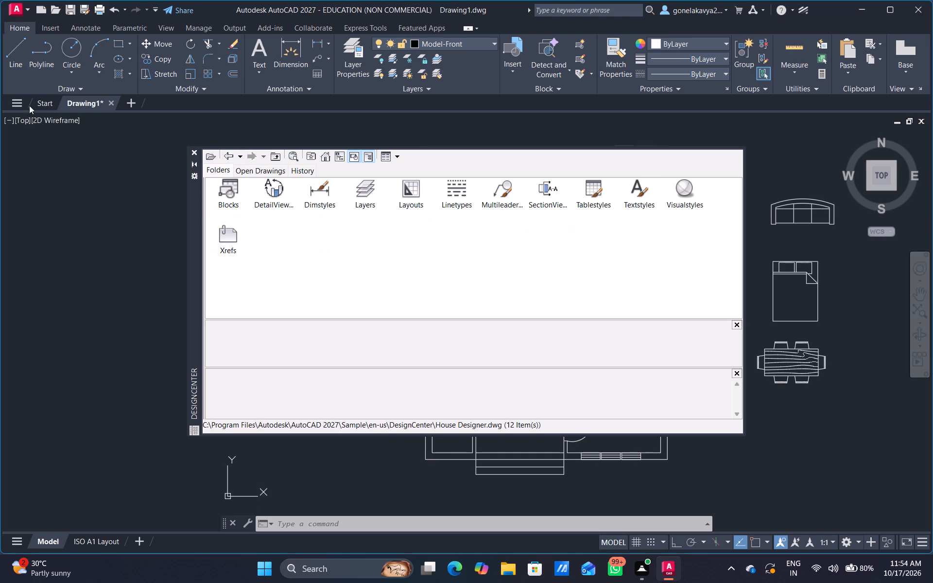
double_click(222, 193)
double_click(222, 192)
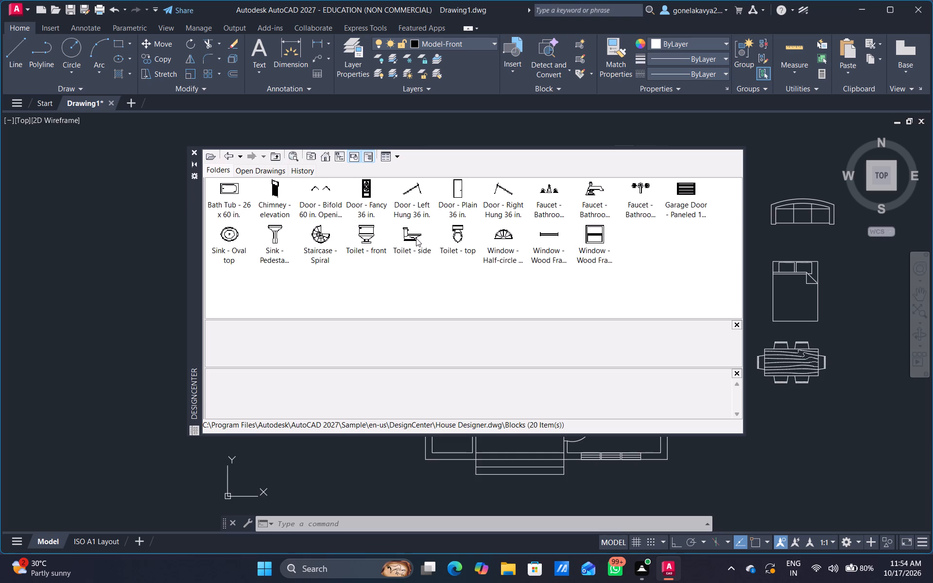
drag(459, 230, 514, 250)
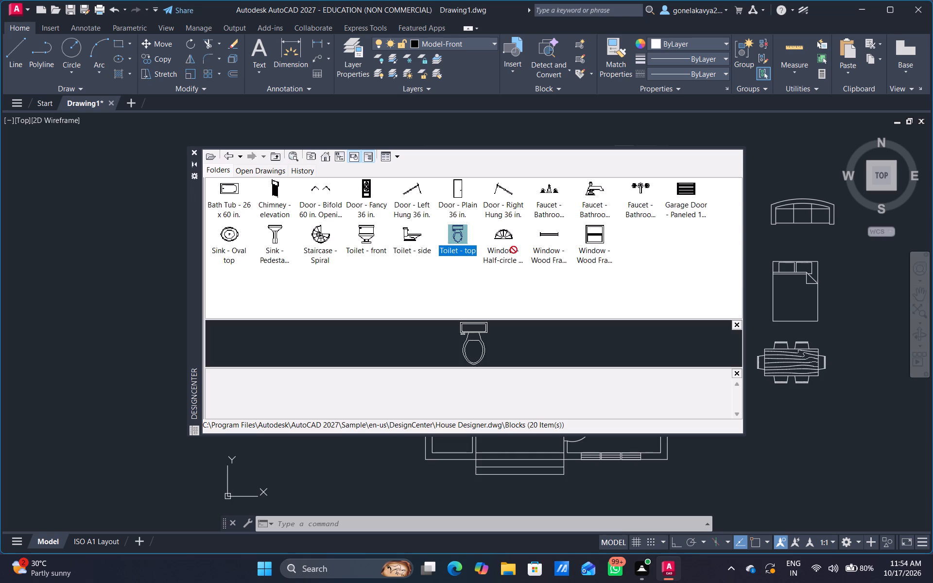
drag(514, 250, 874, 305)
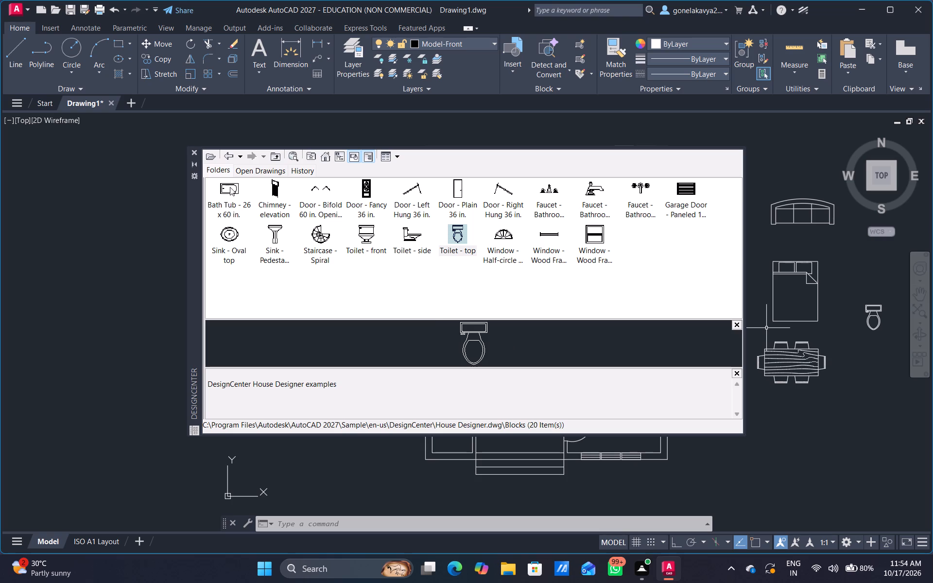
Insert the Bath Tub - 26 x 60 in. block below the dining set.
drag(229, 193, 823, 479)
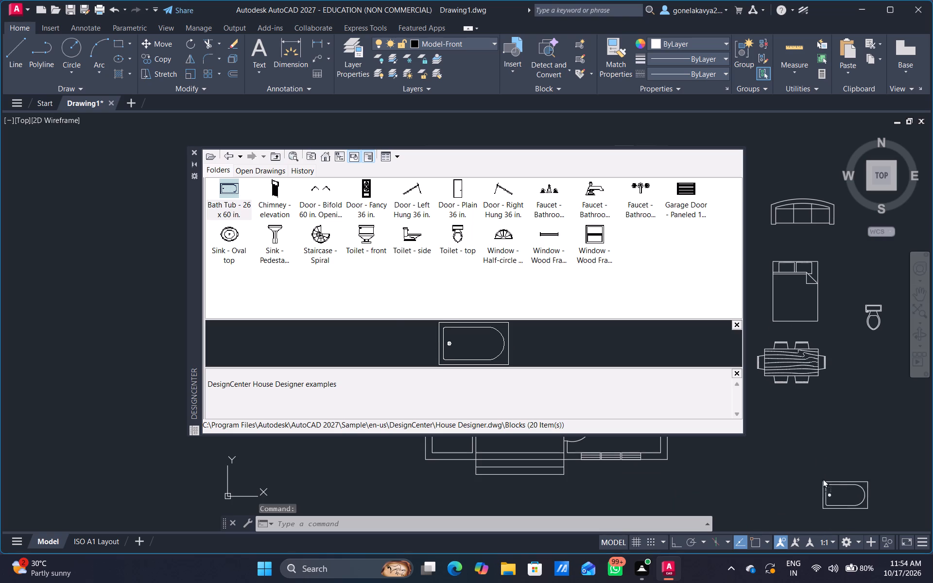
drag(823, 479, 782, 424)
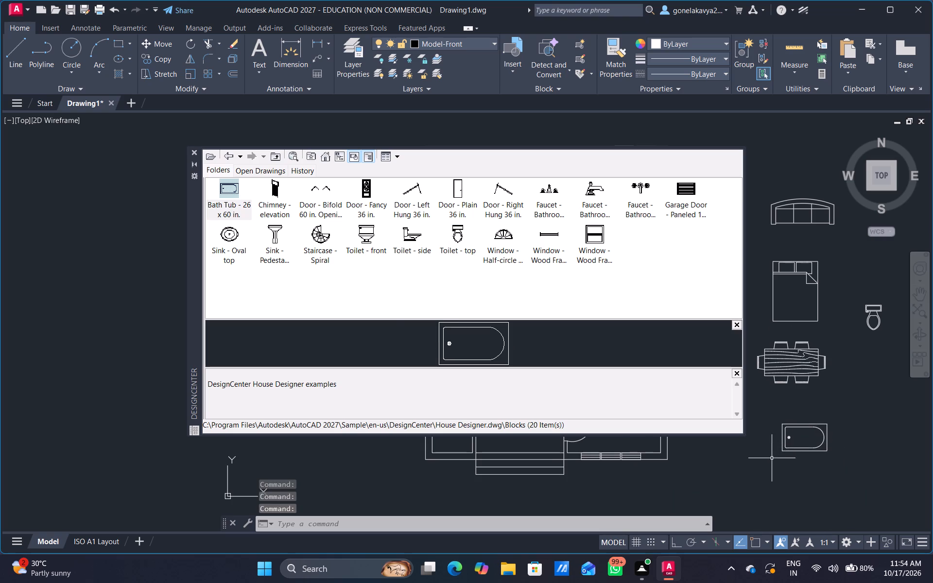
Open the blocks of DesignCenter's Kitchens.dwg and insert the Range-Oven - 30 in top block above the sofa.
scroll(772, 458, down, 1)
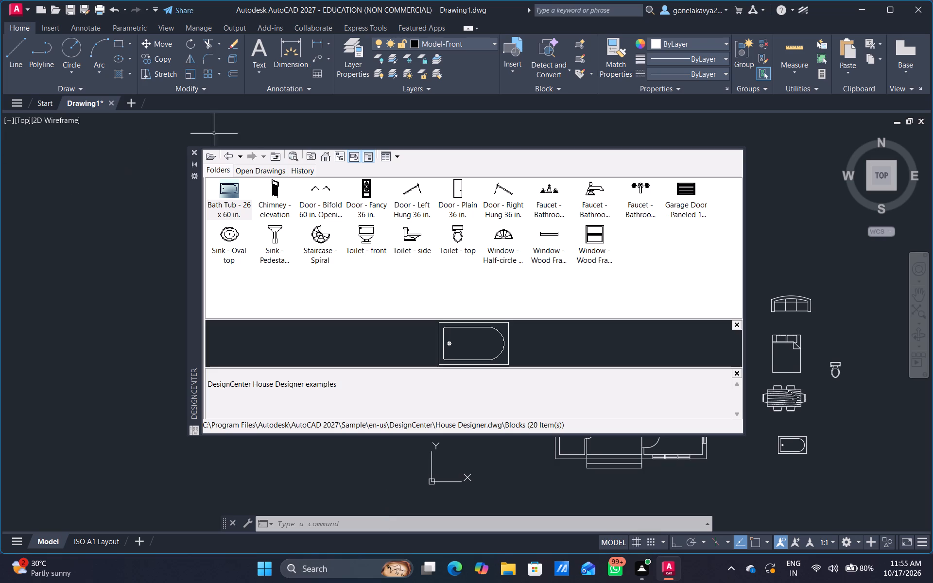
click(228, 148)
click(229, 150)
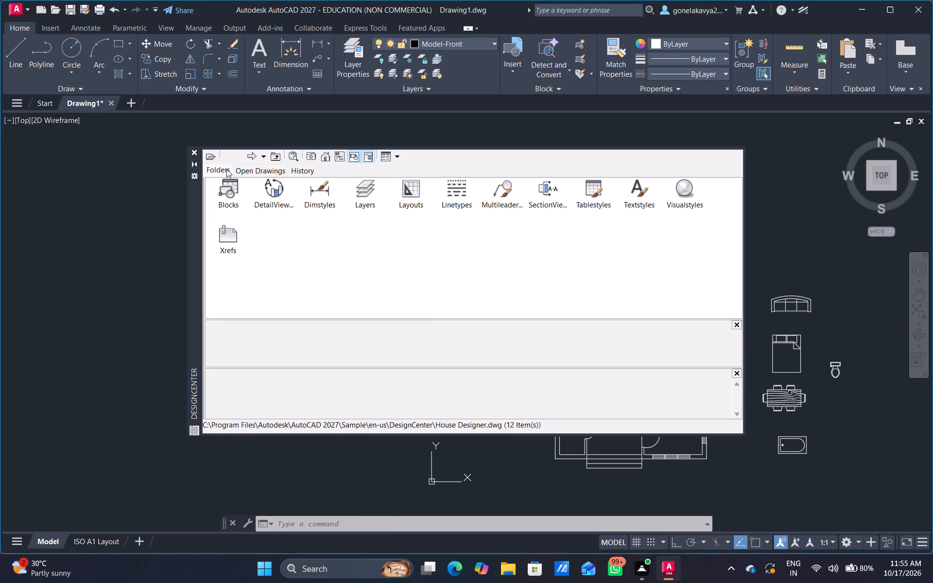
click(224, 156)
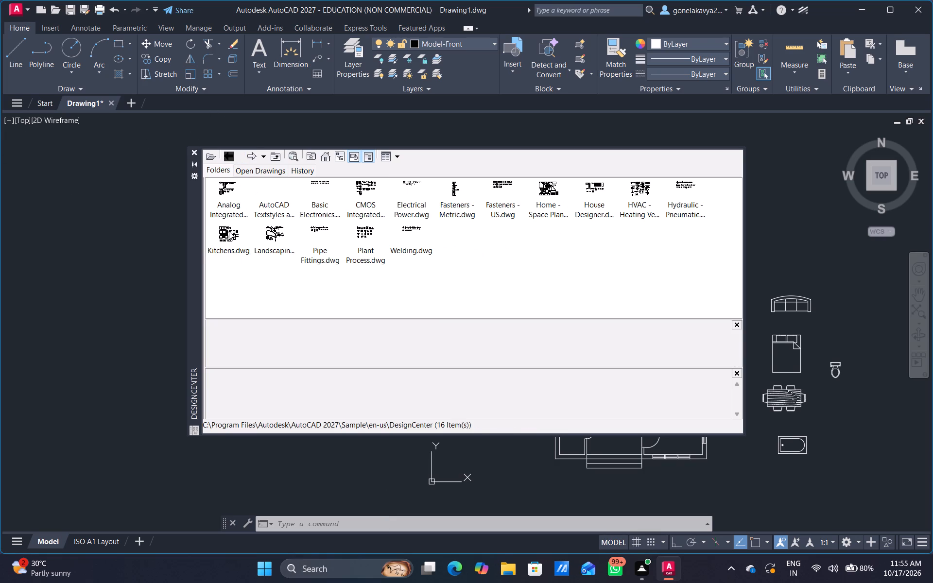
double_click(229, 231)
double_click(227, 183)
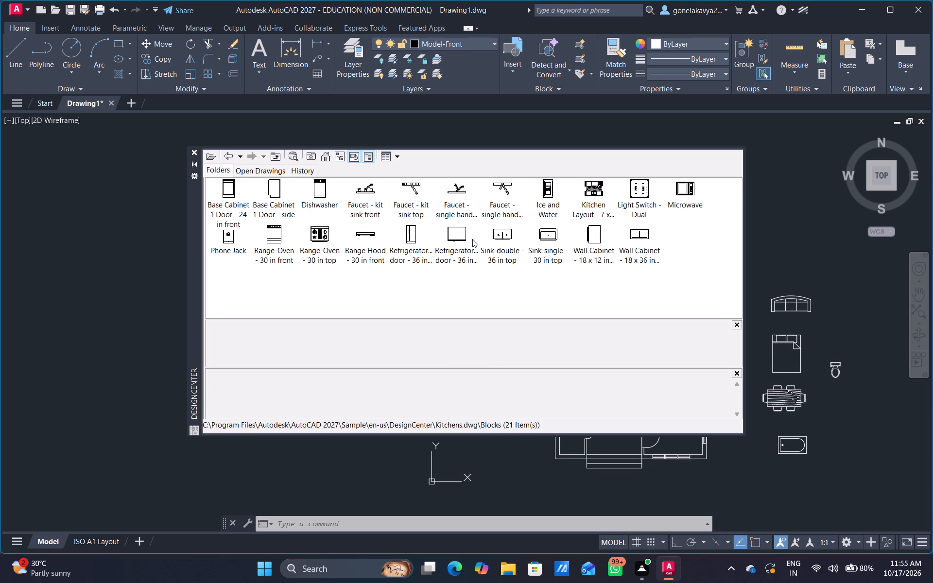
drag(312, 232, 812, 257)
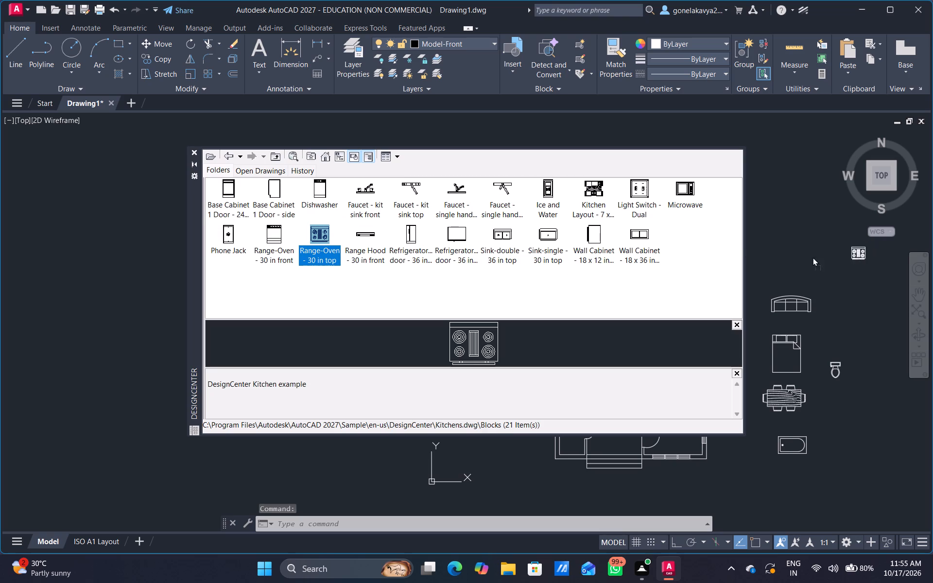
drag(812, 257, 770, 254)
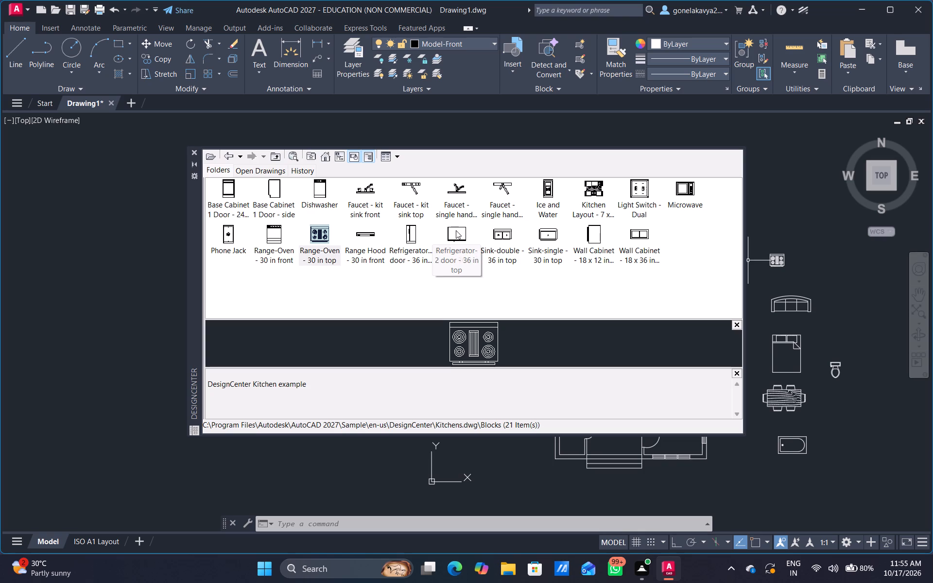
Insert the two-door Refrigerator - 36 in top block north of the range-oven and the Sink-double - 36 in top block east of it, closing DesignCenter.
drag(454, 230, 781, 212)
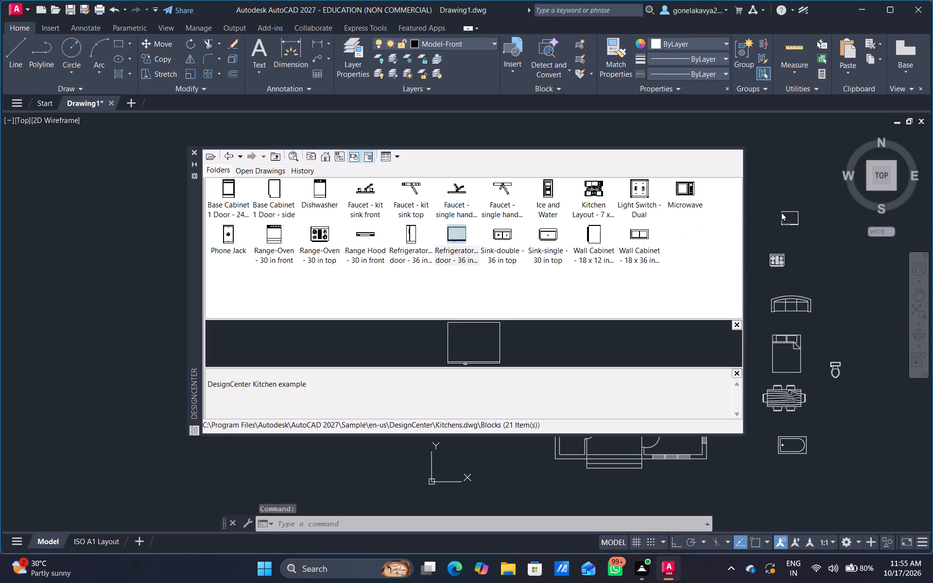
drag(781, 212, 777, 216)
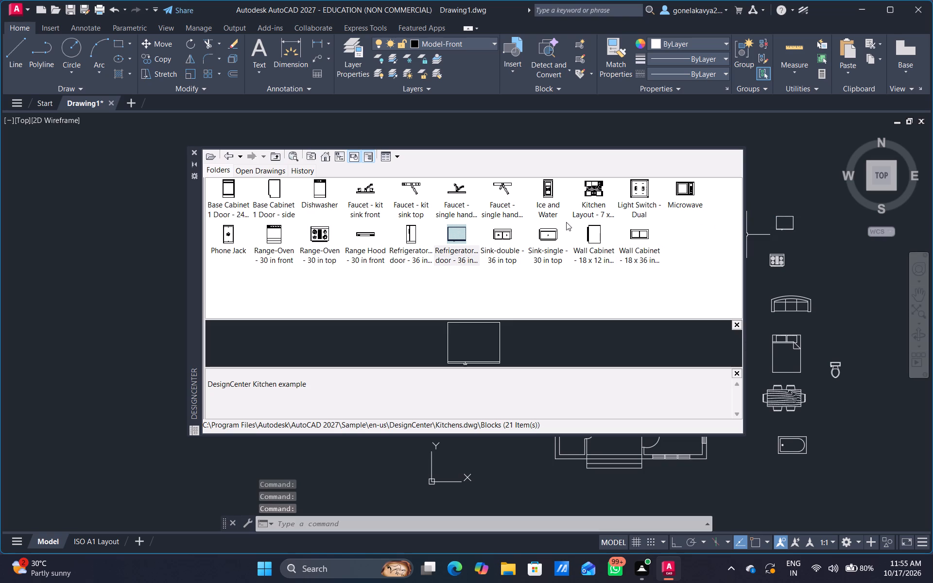
scroll(495, 242, up, 2)
drag(504, 232, 817, 262)
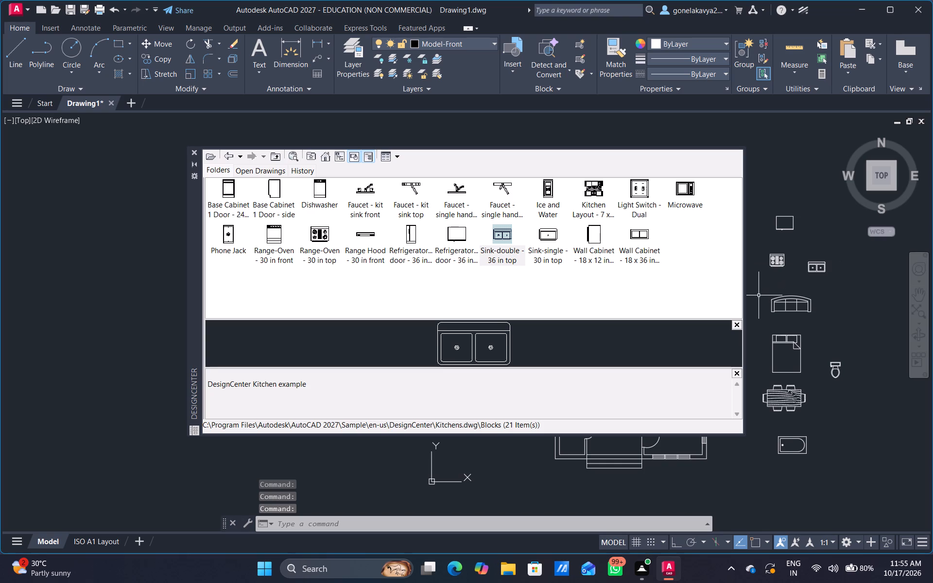
key(Escape)
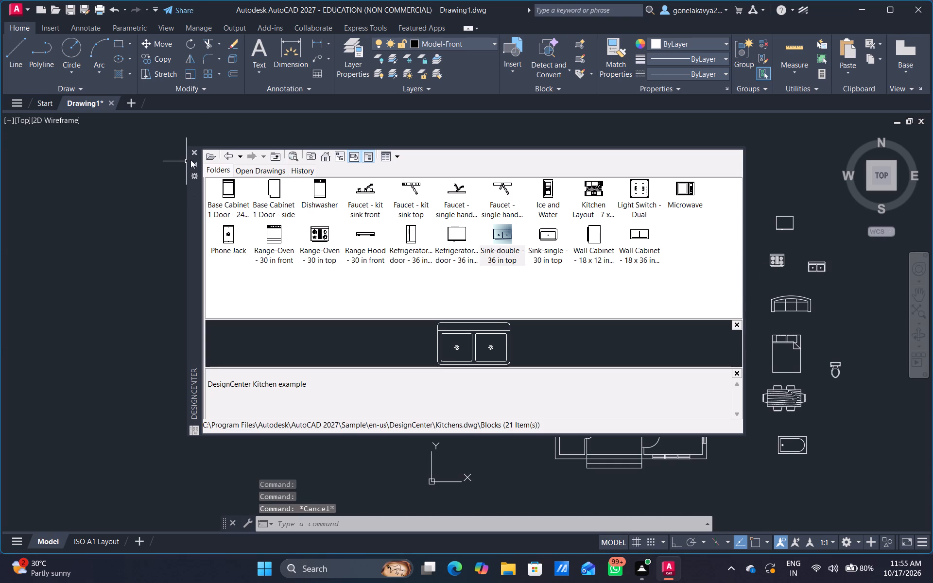
click(198, 150)
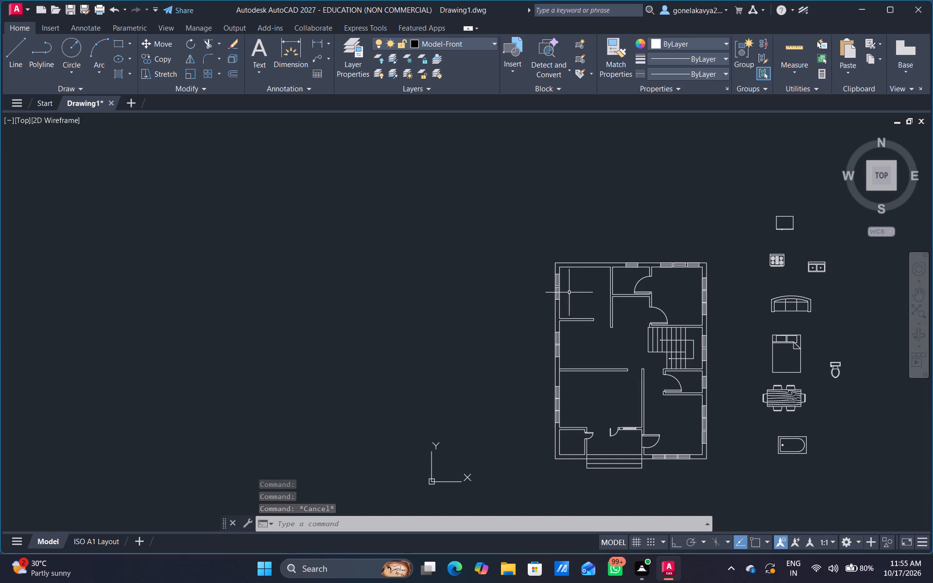
Offset the inner west, north and east wall lines of the northwest kitchen 2' into the room.
middle_drag(571, 294, 520, 306)
scroll(521, 307, up, 3)
middle_drag(536, 306, 432, 314)
key(Escape)
key(o)
key(Return)
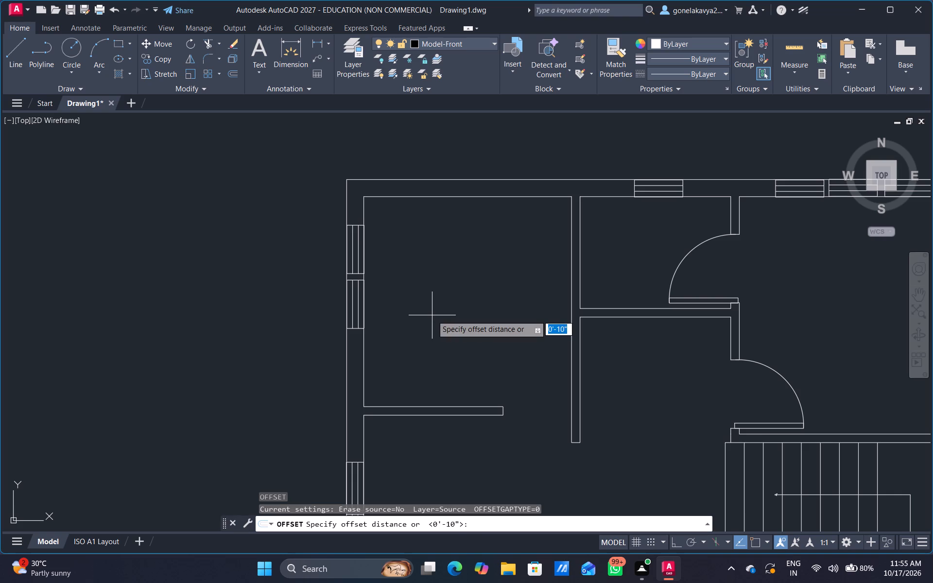
text(2')
key(Return)
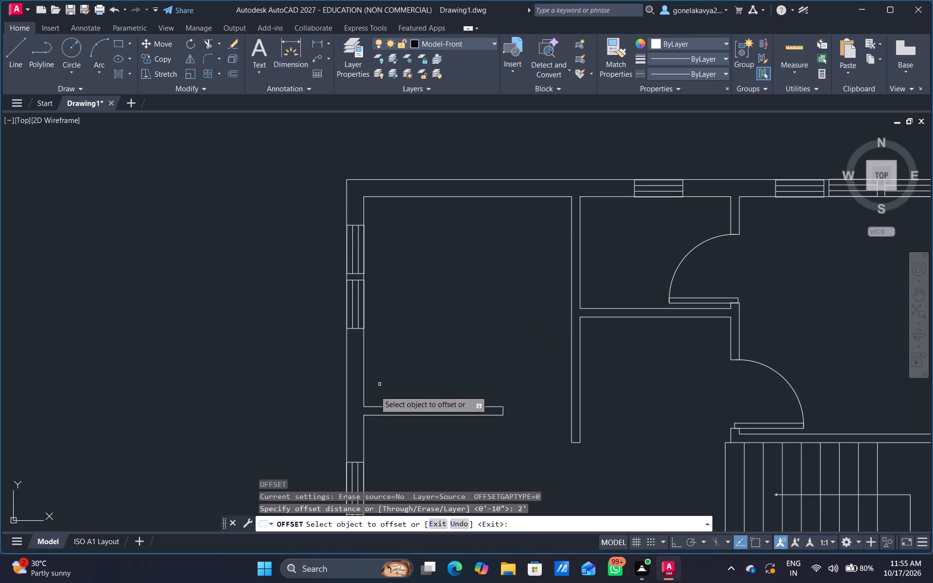
click(363, 391)
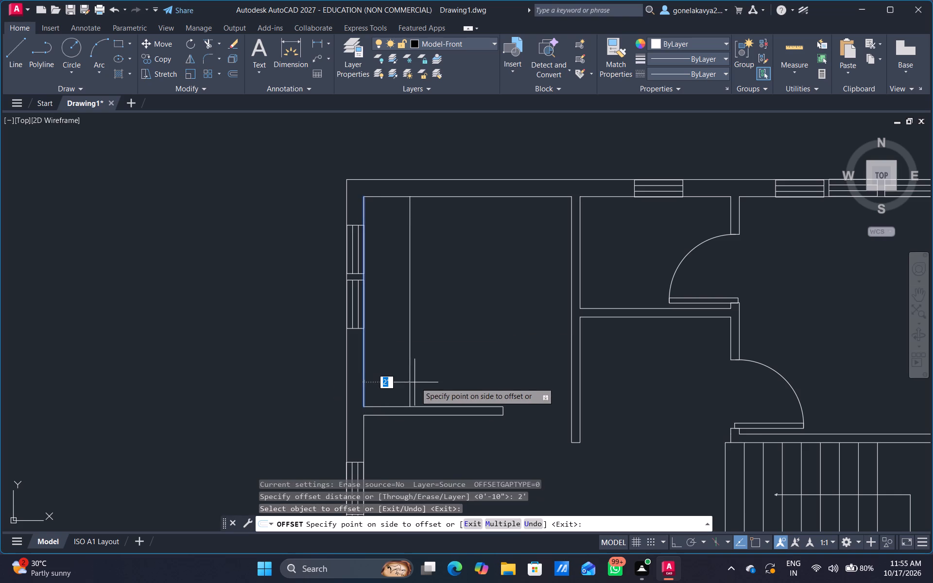
click(417, 382)
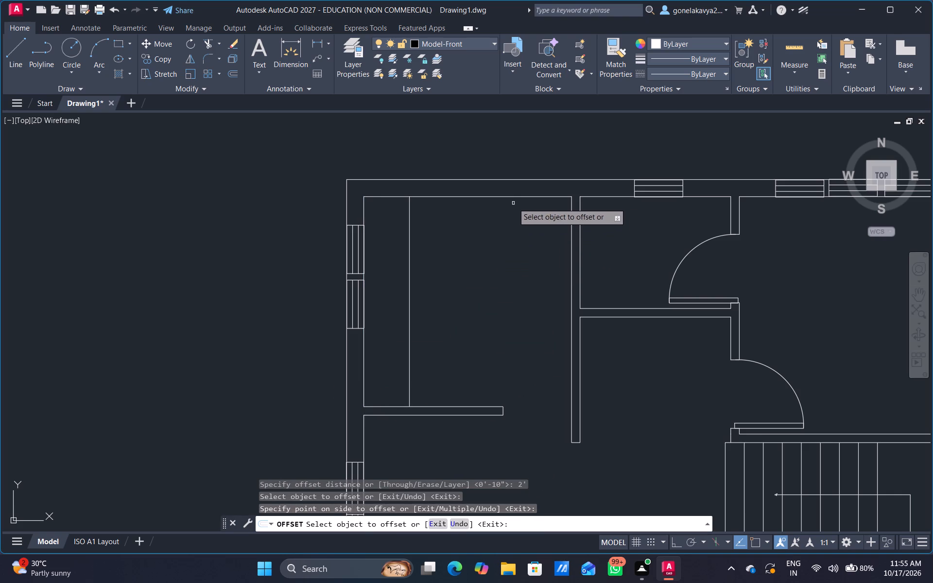
click(504, 198)
click(487, 251)
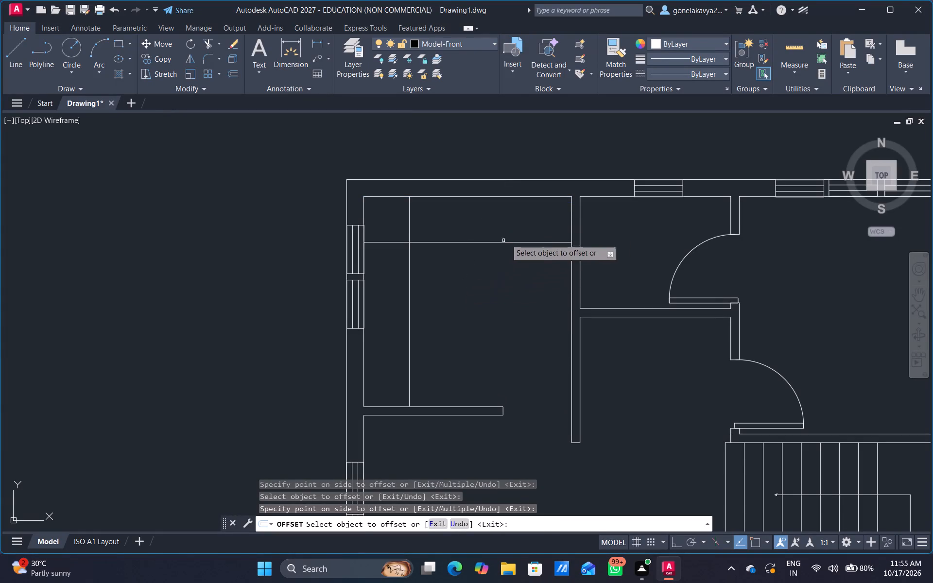
click(569, 228)
click(570, 229)
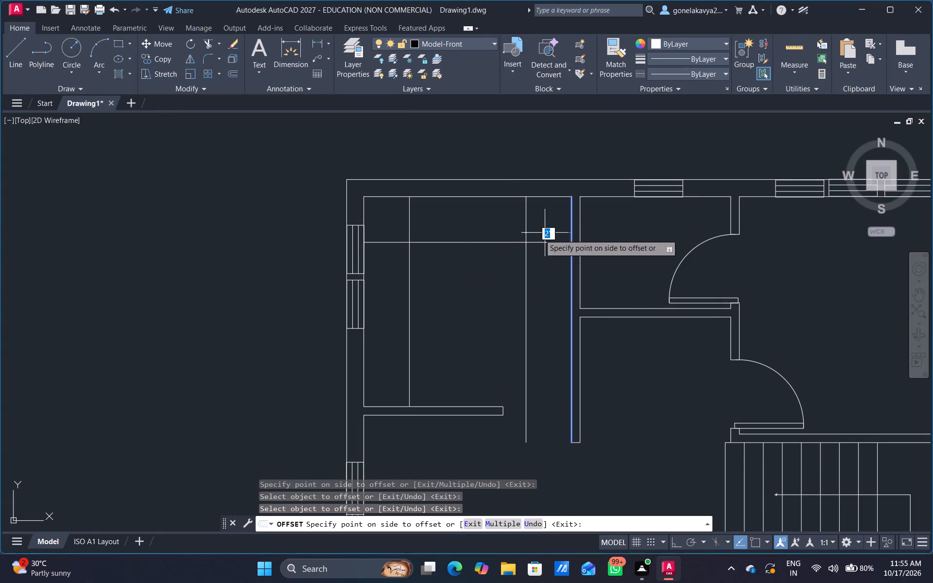
click(535, 235)
key(Escape)
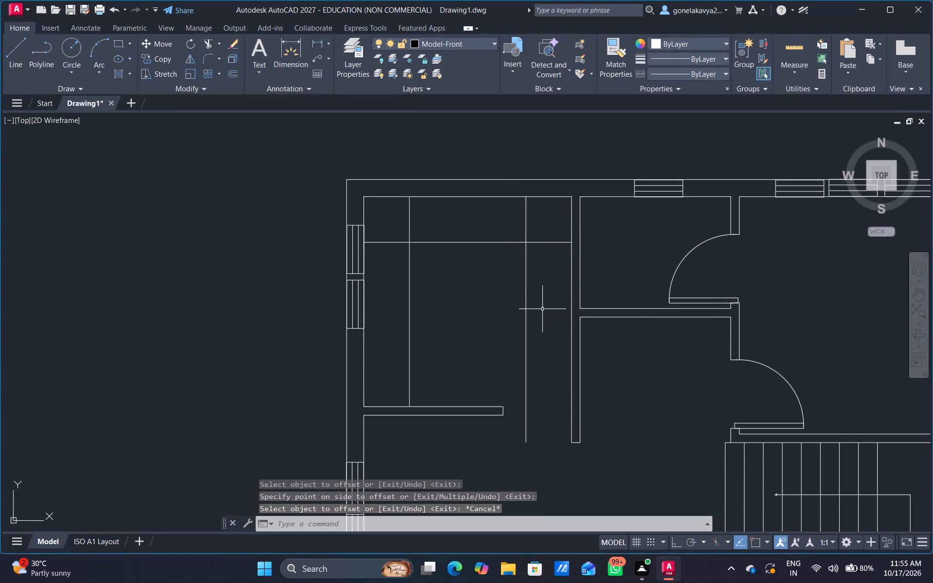
Trim the kitchen offset lines into an L-shaped counter along the west and north walls, ending 2' short of the east wall.
text(TR)
key(space)
drag(543, 308, 501, 337)
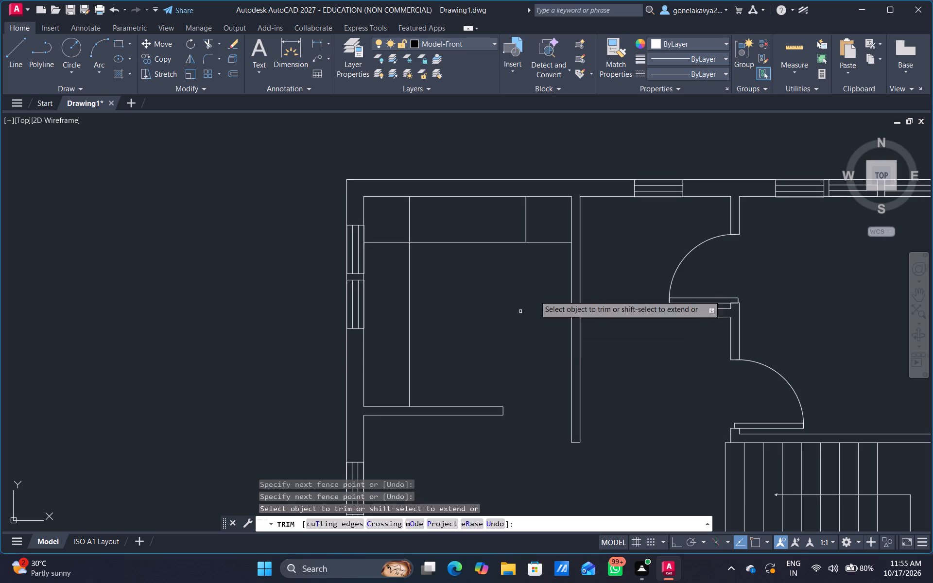
drag(553, 255, 553, 216)
drag(384, 258, 400, 233)
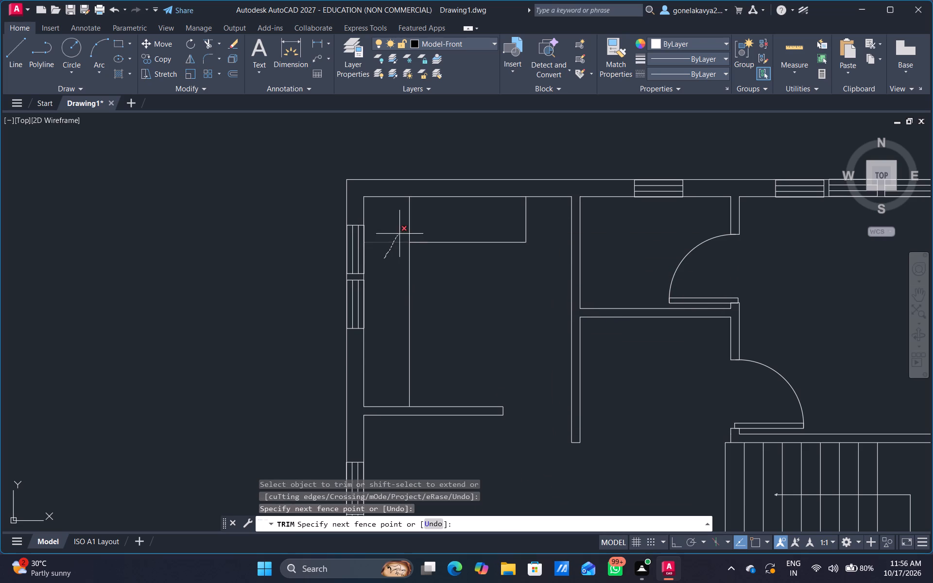
drag(400, 233, 421, 218)
scroll(461, 266, down, 1)
middle_drag(458, 278, 258, 268)
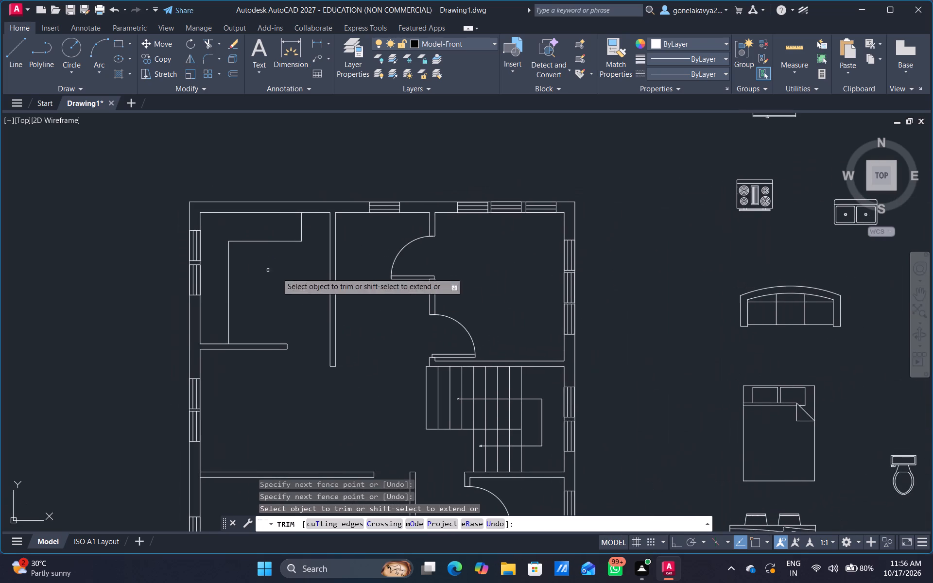
key(Escape)
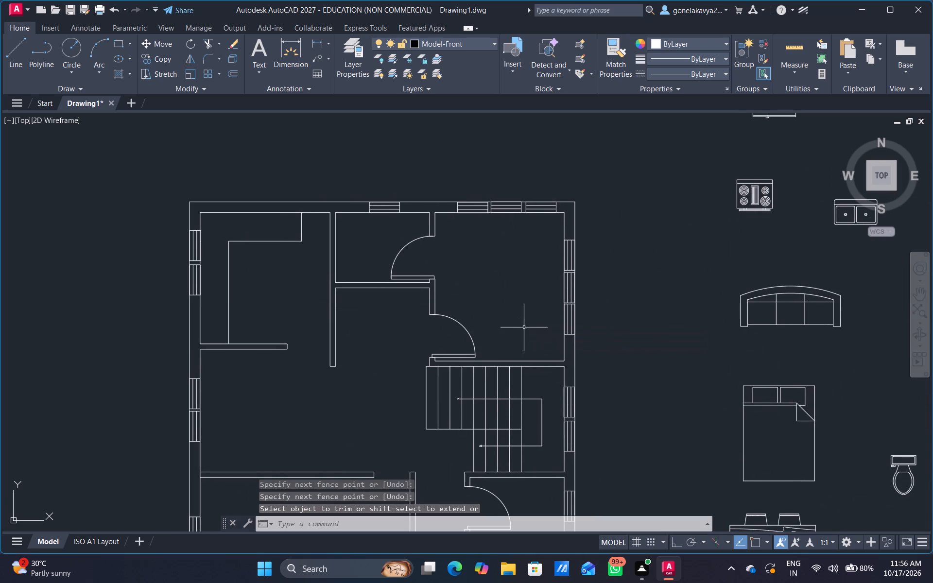
Copy the dining set into the room directly south of the kitchen, against the west side.
middle_drag(502, 259, 484, 197)
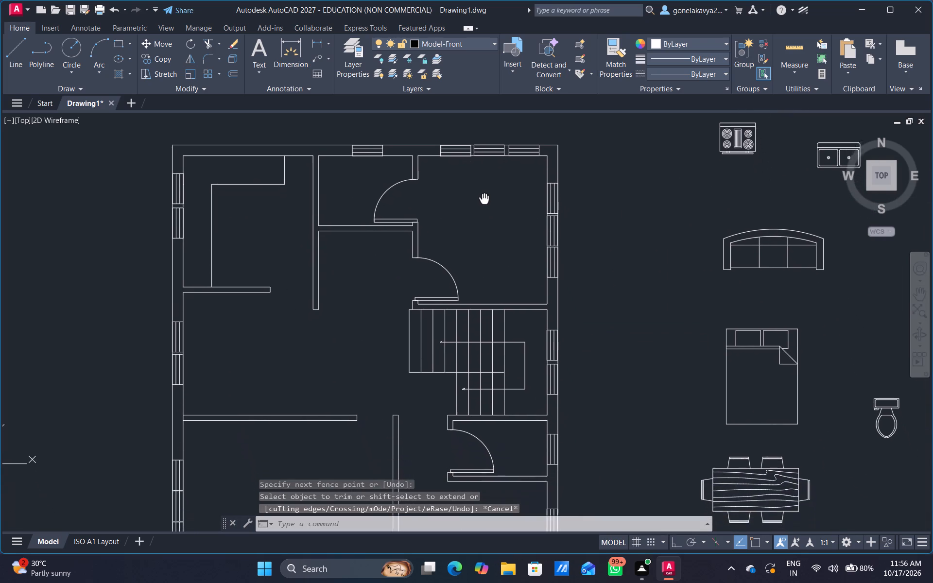
middle_drag(484, 197, 443, 151)
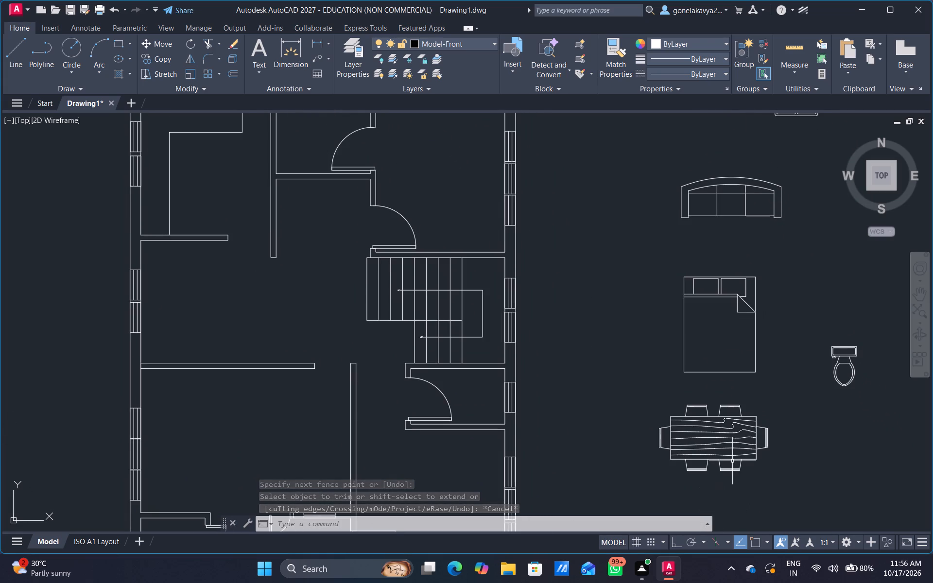
click(702, 446)
right_click(702, 446)
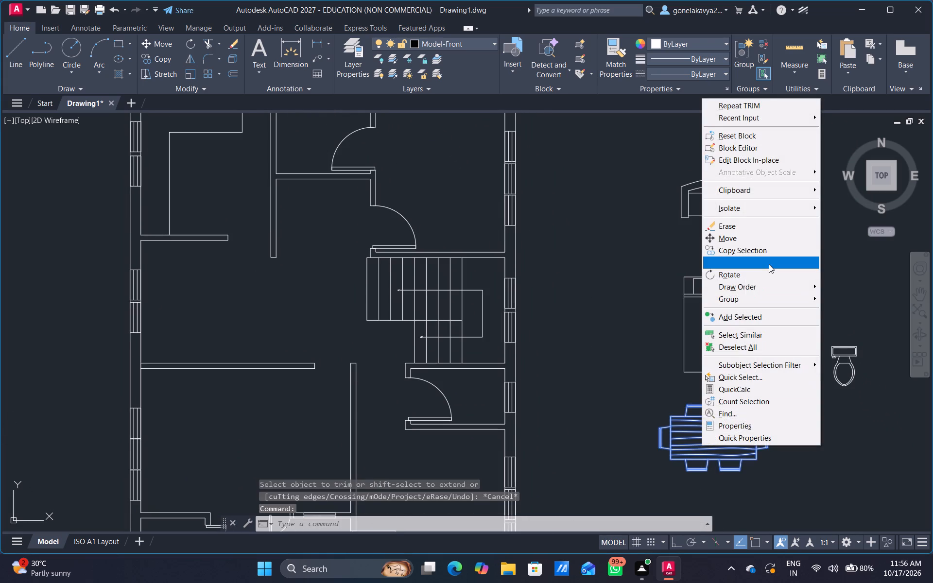
click(768, 245)
click(726, 441)
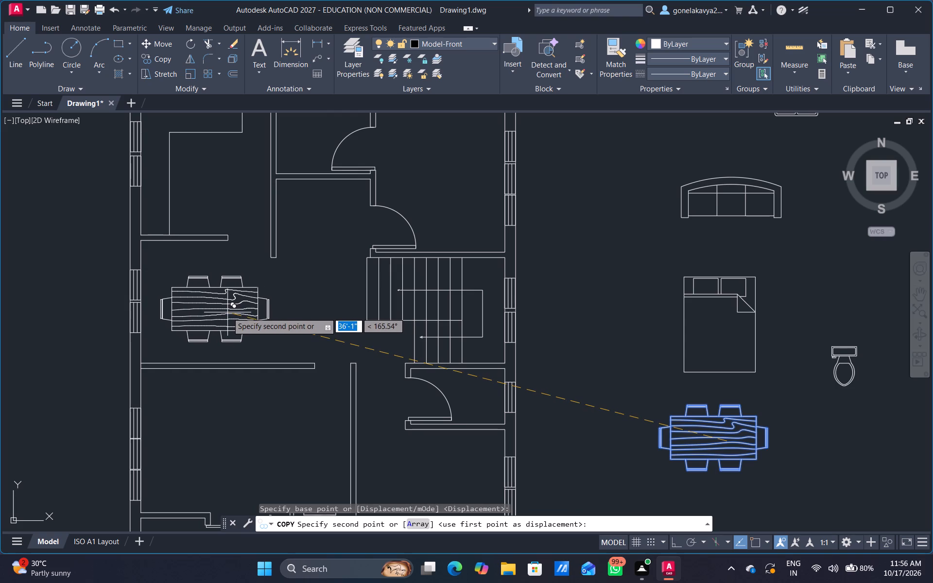
click(227, 312)
scroll(291, 328, down, 1)
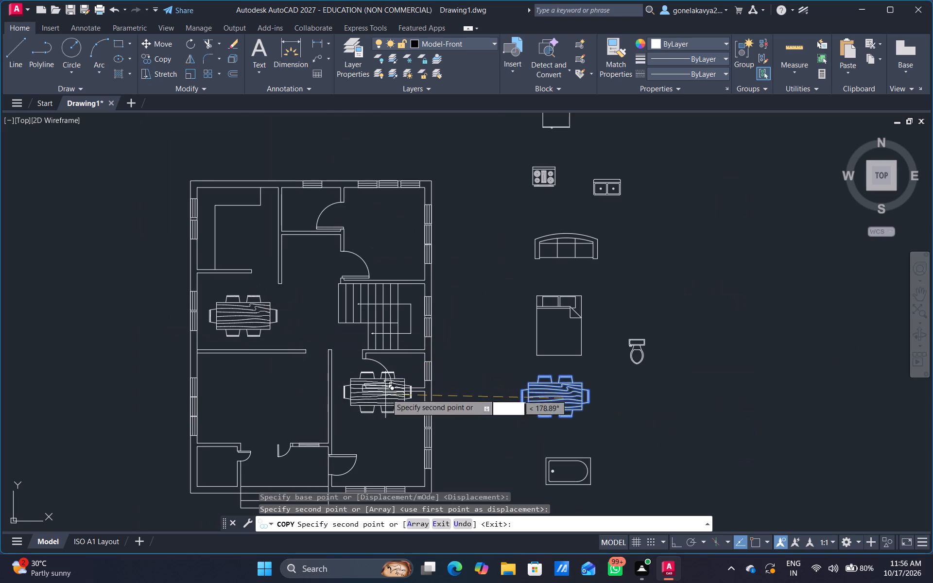
key(Escape)
Scale the three-seat roundback sofa down freehand to a little over half its size.
middle_drag(527, 420, 504, 359)
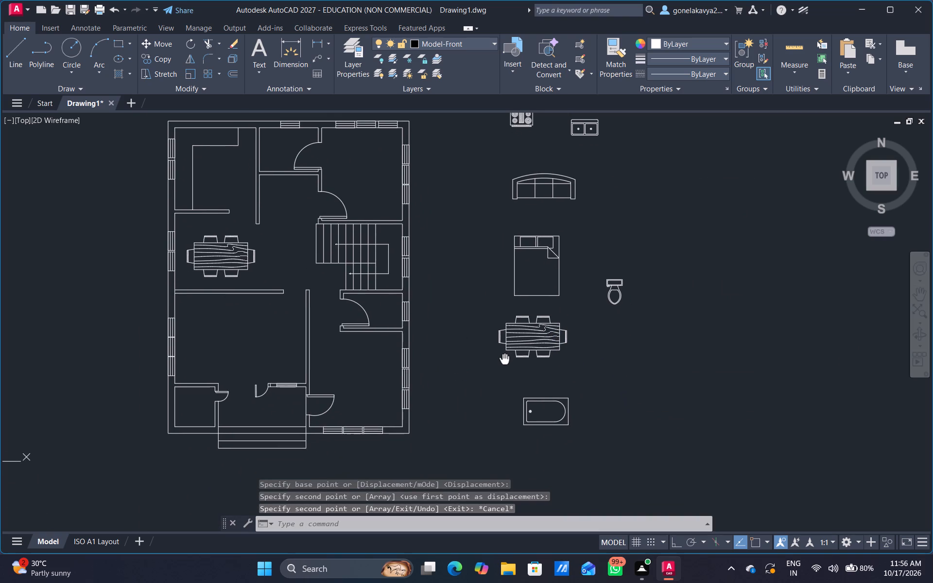
middle_drag(504, 359, 504, 359)
middle_drag(511, 358, 493, 424)
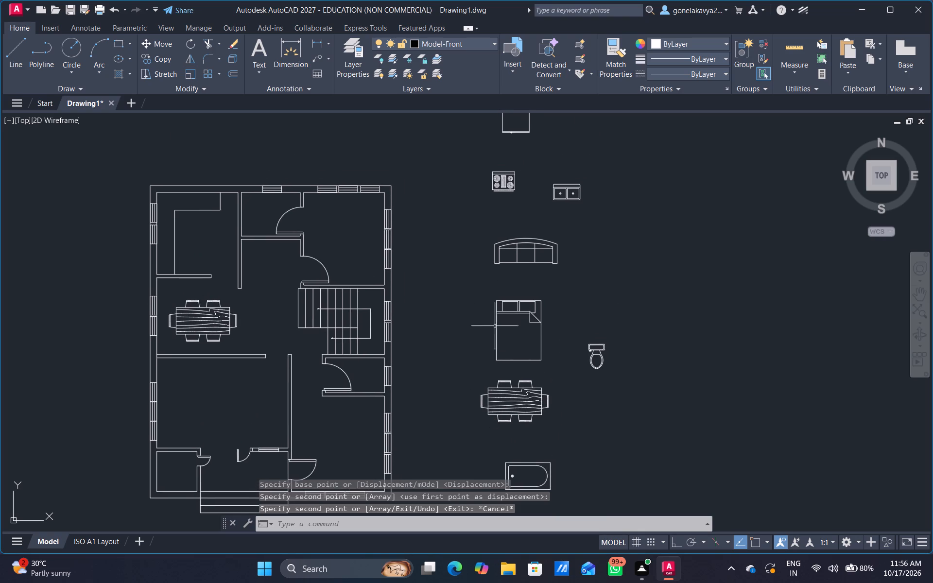
click(523, 242)
right_click(534, 260)
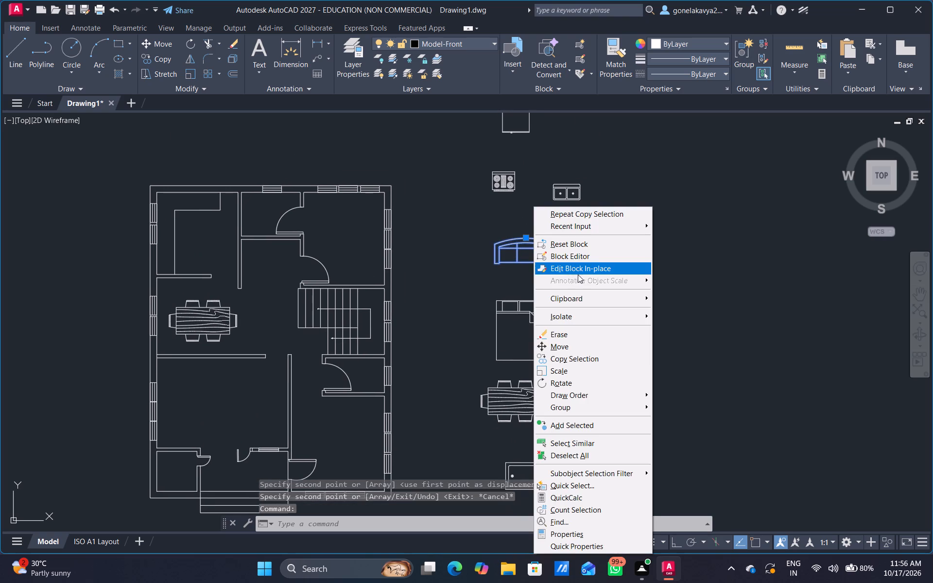
click(588, 371)
drag(568, 306, 564, 298)
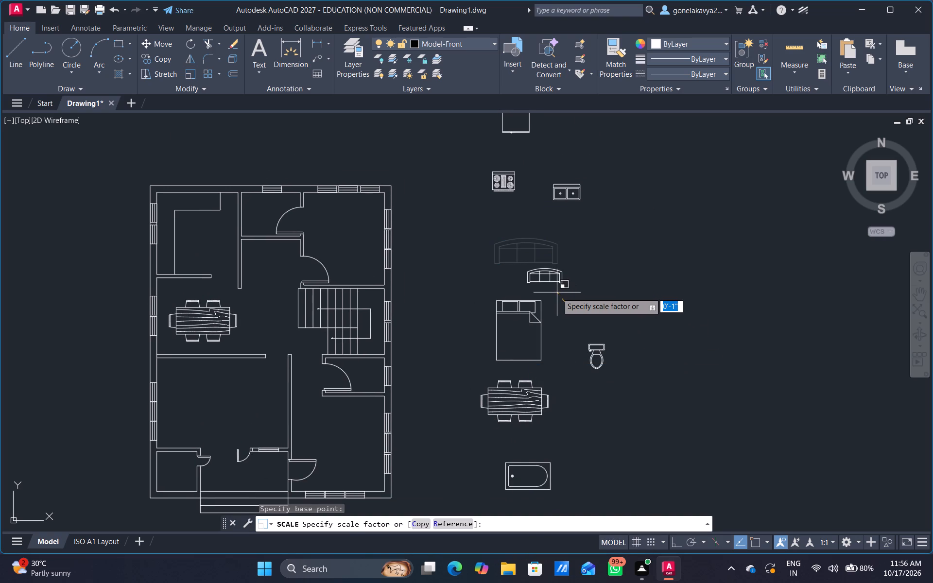
click(557, 292)
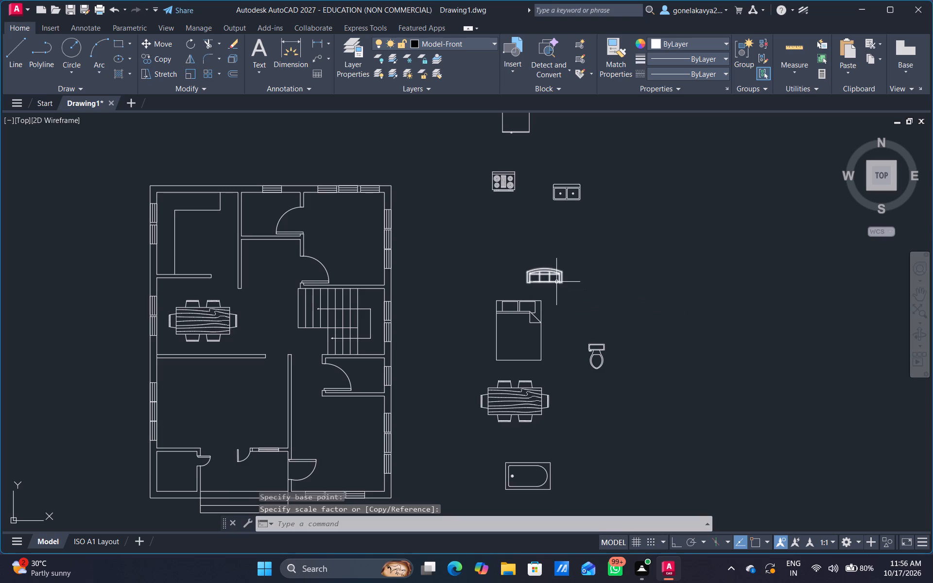
Copy the scaled sofa about 6'-8" to the east.
click(554, 281)
right_click(554, 281)
click(569, 363)
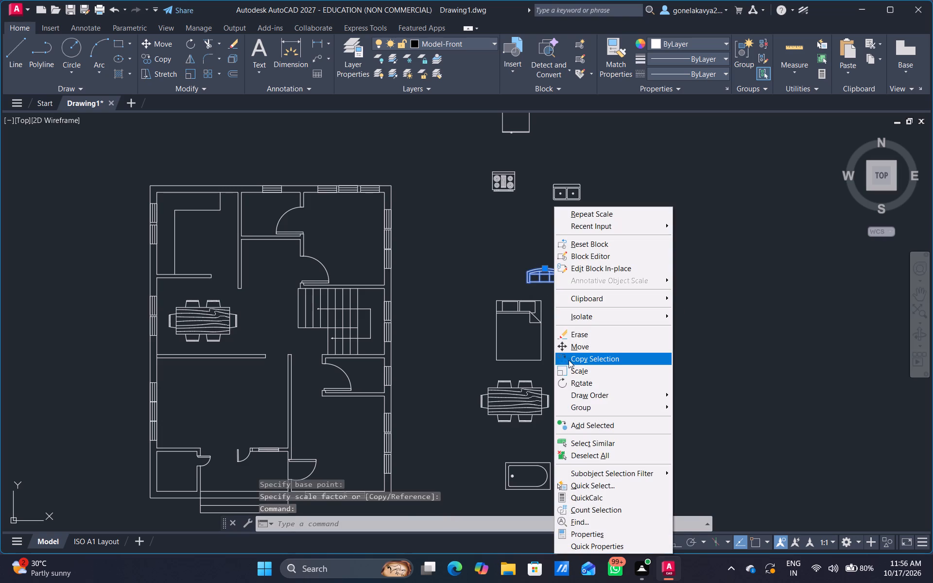
drag(571, 295, 674, 262)
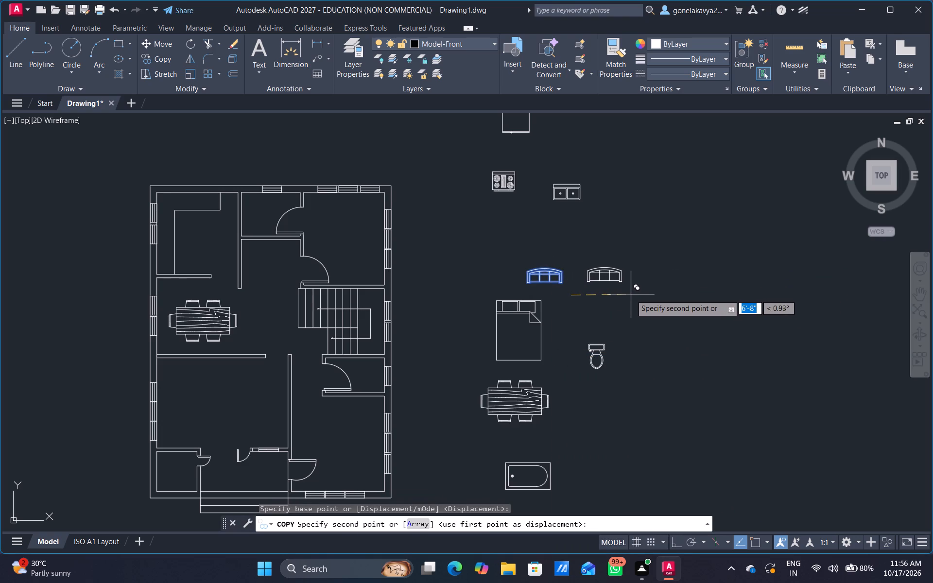
click(631, 294)
key(Escape)
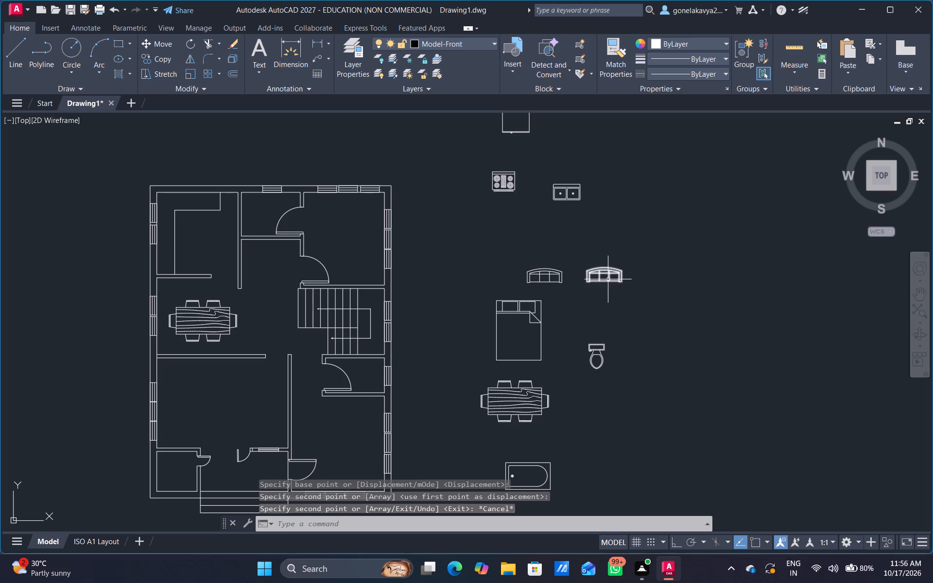
Turn on Ortho and rotate the sofa copy 90° counterclockwise about a point southeast of it.
click(607, 279)
right_click(607, 279)
key(Escape)
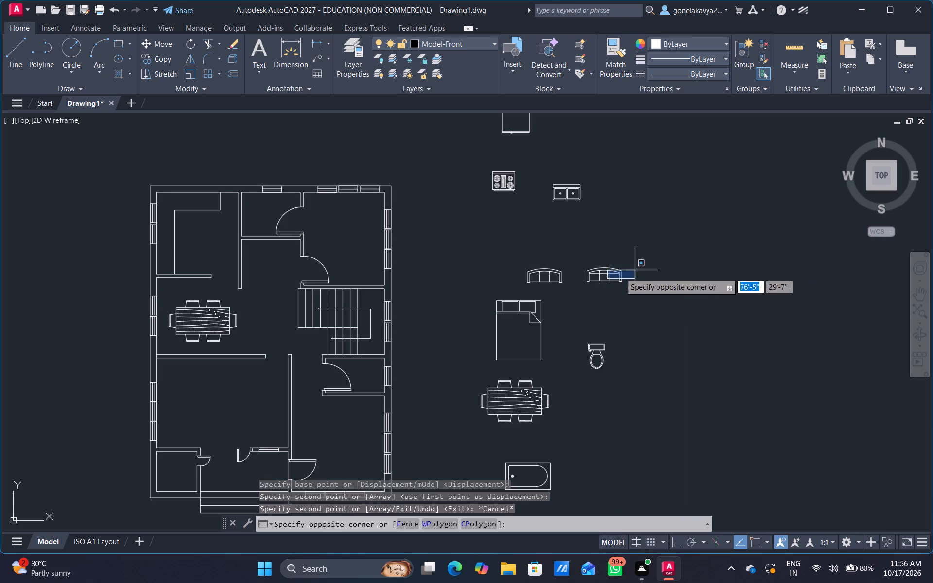
click(592, 280)
right_click(605, 274)
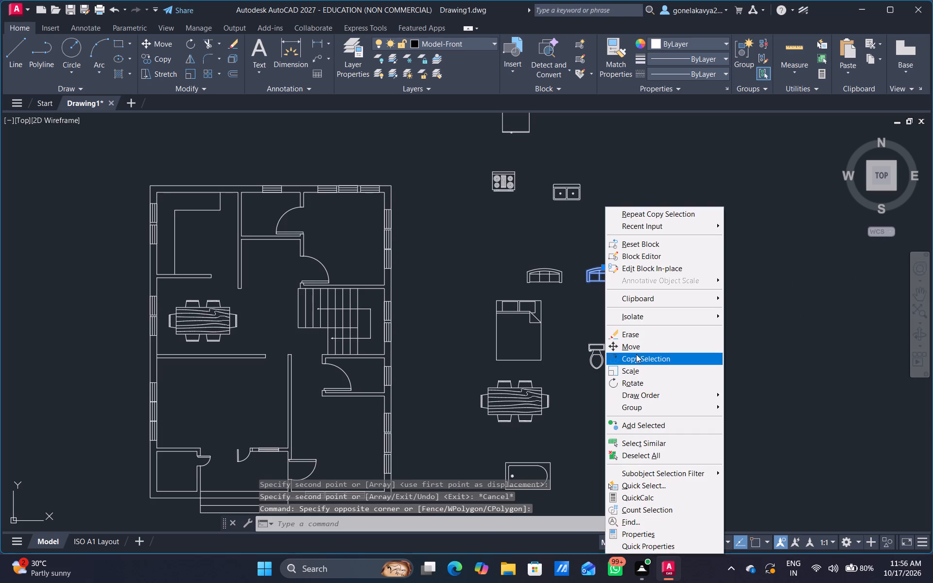
click(634, 381)
click(682, 542)
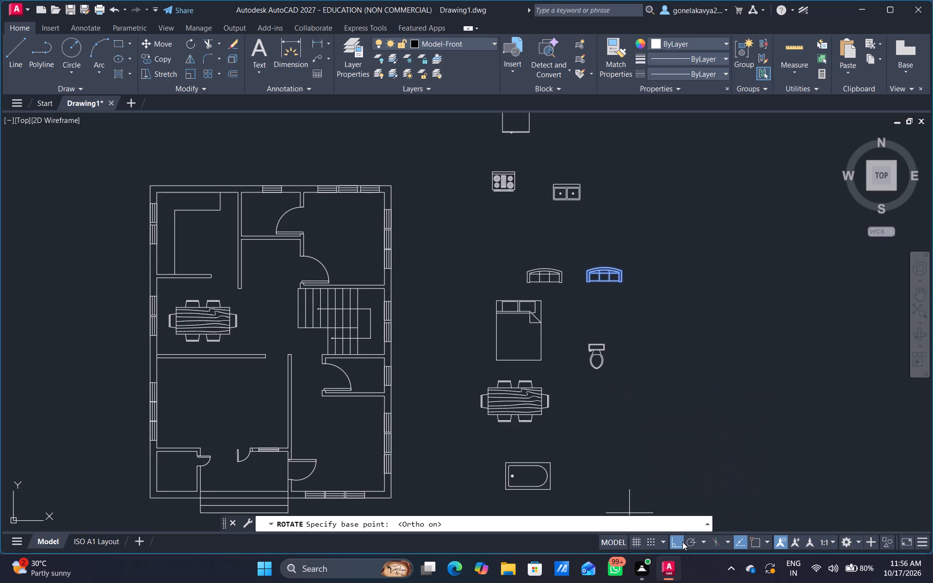
click(716, 405)
click(713, 332)
Turn off Ortho and place two copies of the rotated sofa end to end along the living room's west wall.
scroll(645, 412, down, 1)
middle_drag(645, 412, 664, 325)
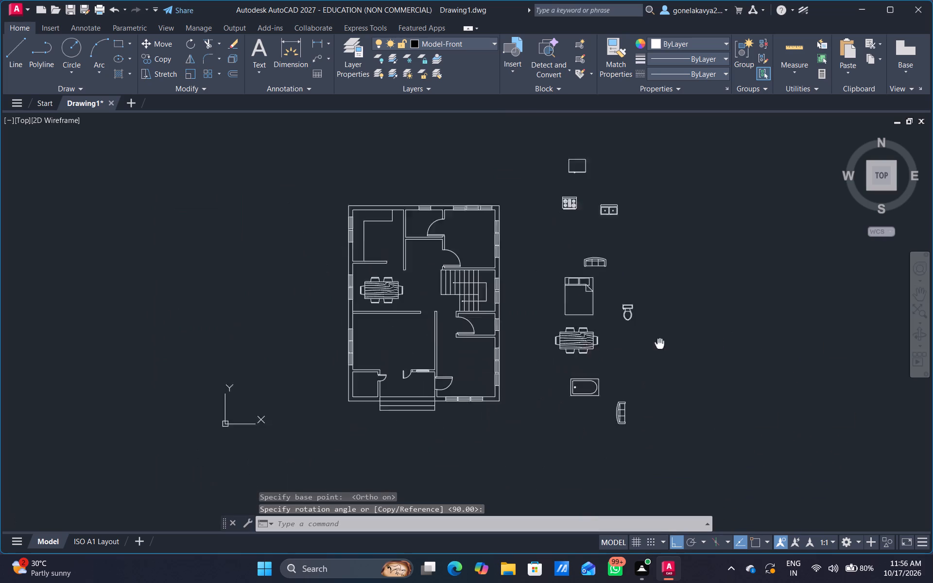
middle_drag(664, 325, 669, 299)
scroll(624, 383, up, 2)
click(648, 364)
right_drag(649, 365, 649, 366)
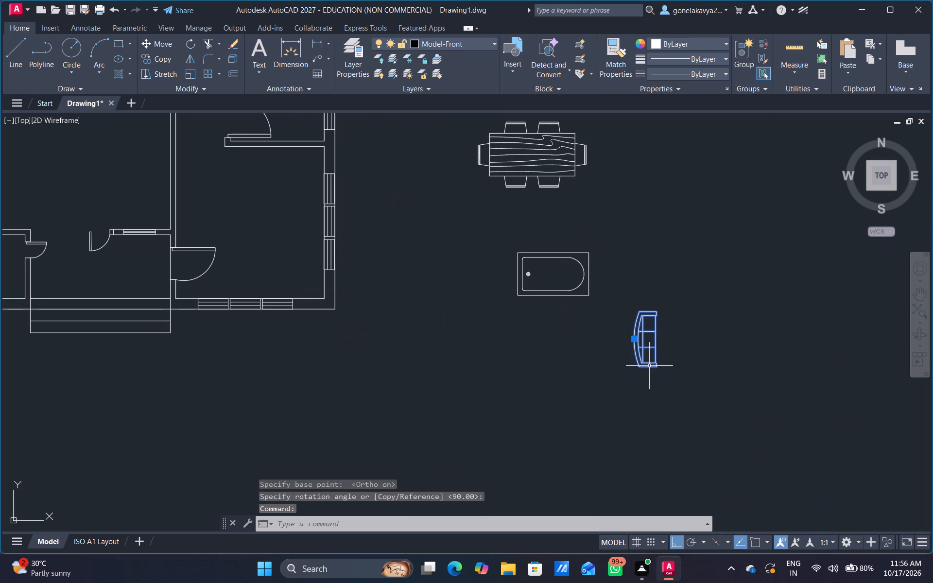
right_drag(649, 366, 649, 373)
click(709, 183)
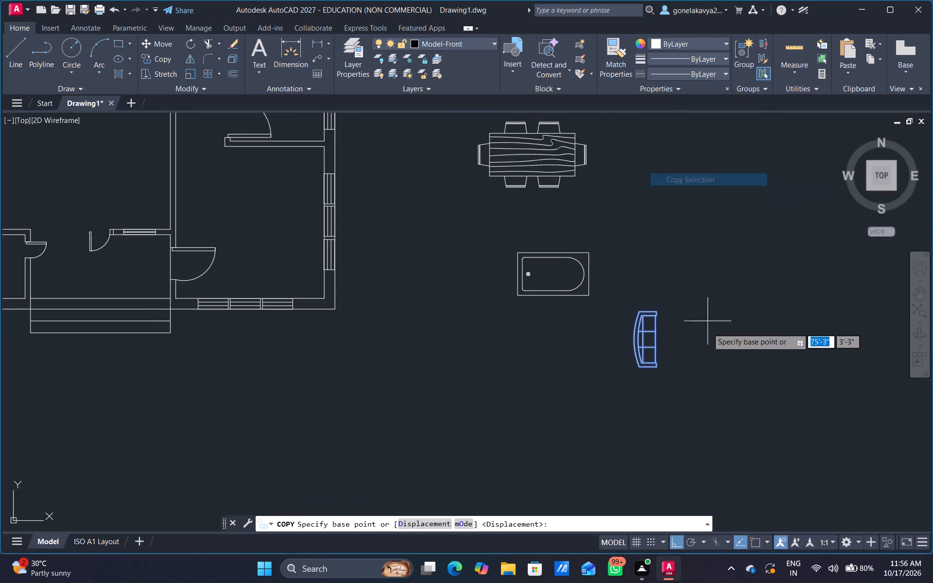
click(682, 540)
click(638, 378)
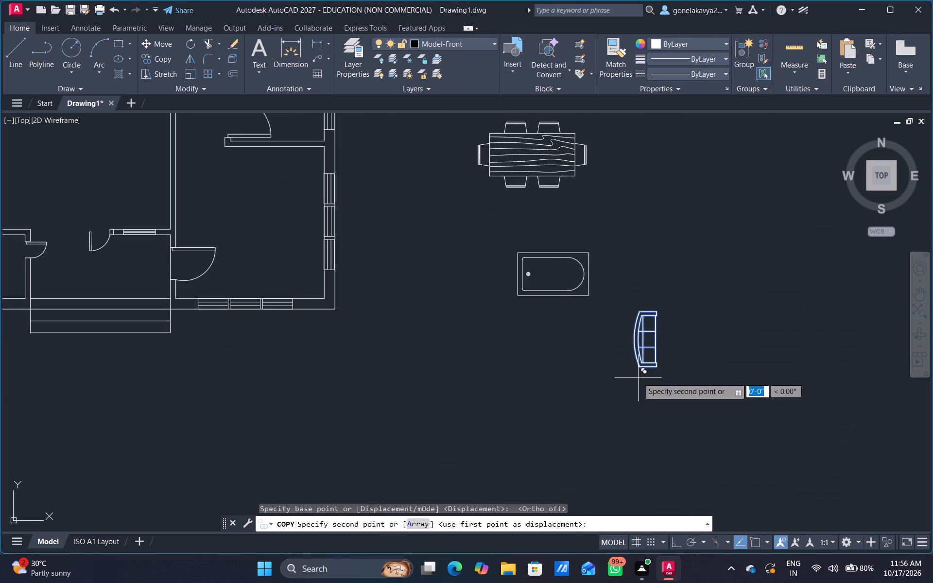
middle_drag(194, 355, 541, 545)
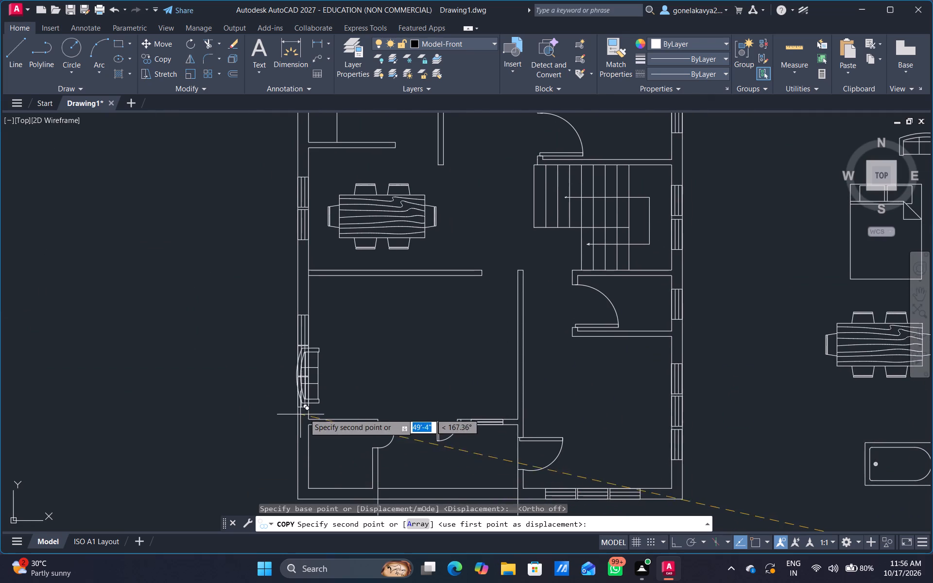
scroll(320, 411, up, 3)
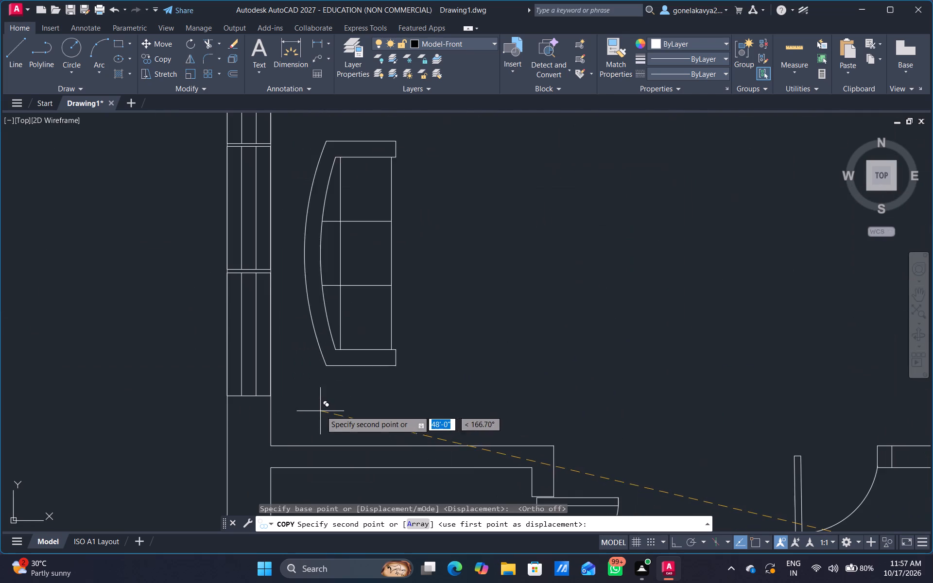
click(319, 439)
middle_drag(383, 378, 390, 527)
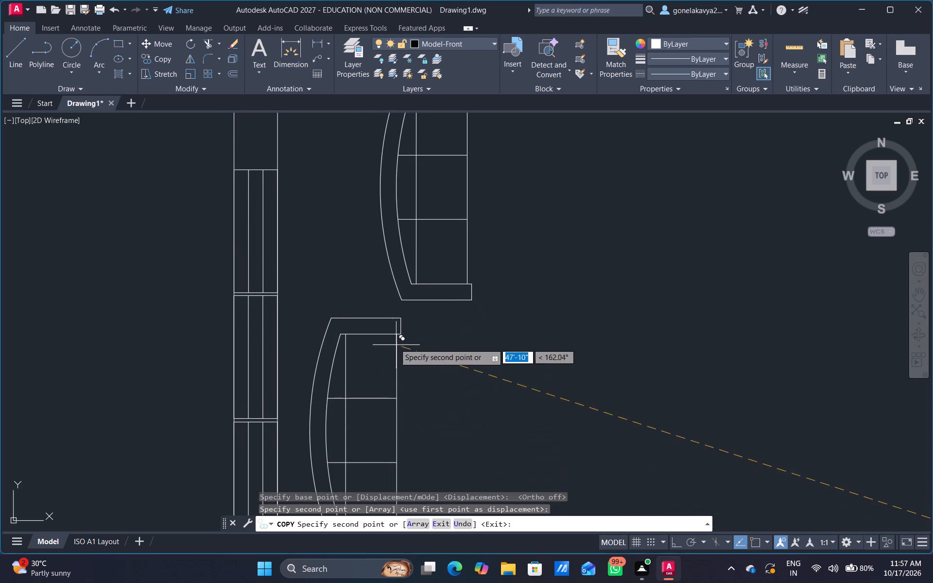
click(326, 358)
scroll(413, 356, down, 3)
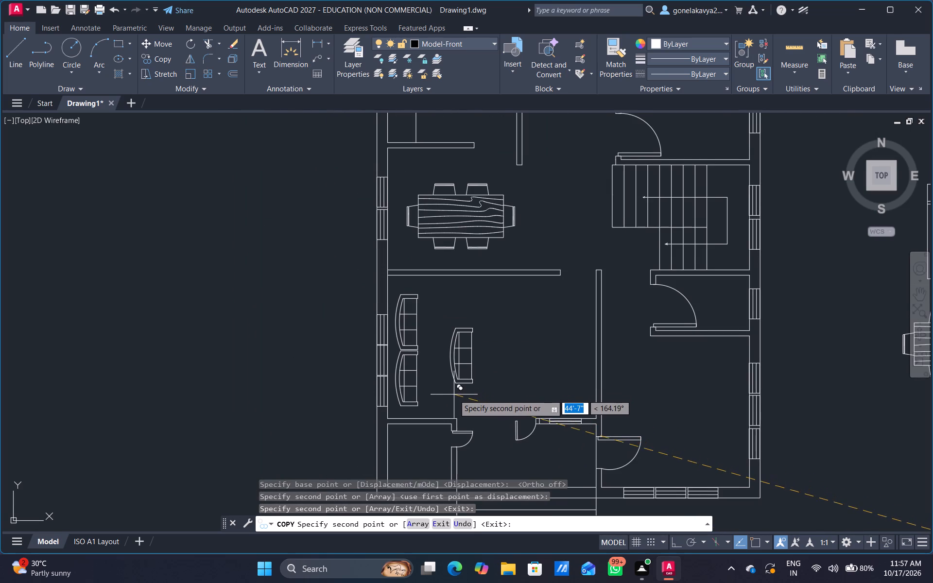
middle_drag(454, 395, 411, 378)
key(Escape)
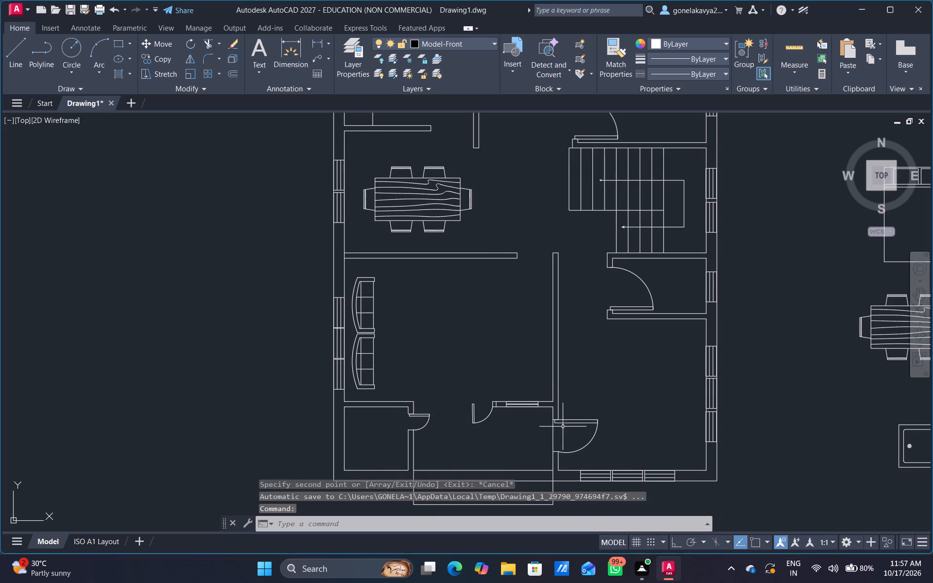
Move the toilet into the small north bathroom, with its tank near the north wall beneath the window.
scroll(657, 414, down, 1)
middle_drag(662, 404, 434, 400)
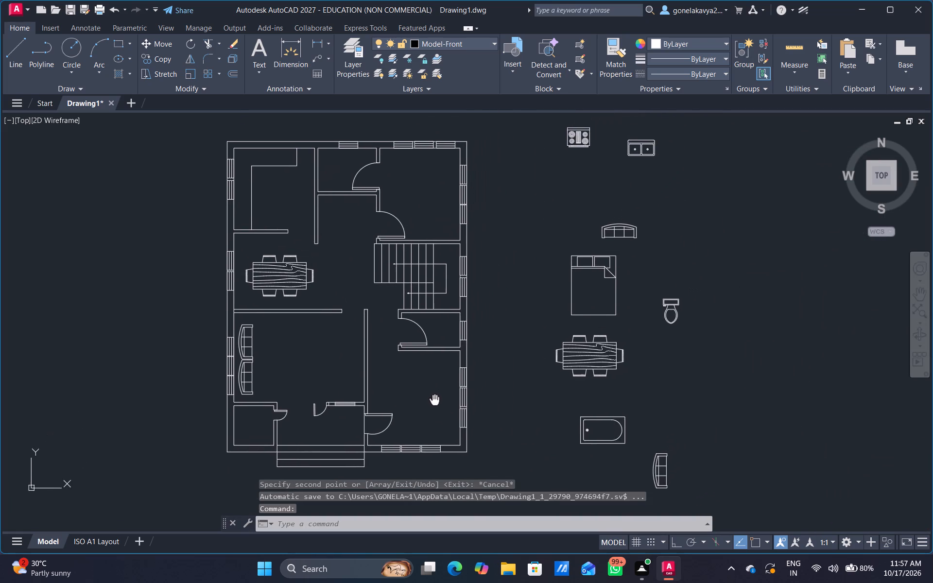
middle_drag(434, 400, 439, 387)
scroll(668, 302, up, 1)
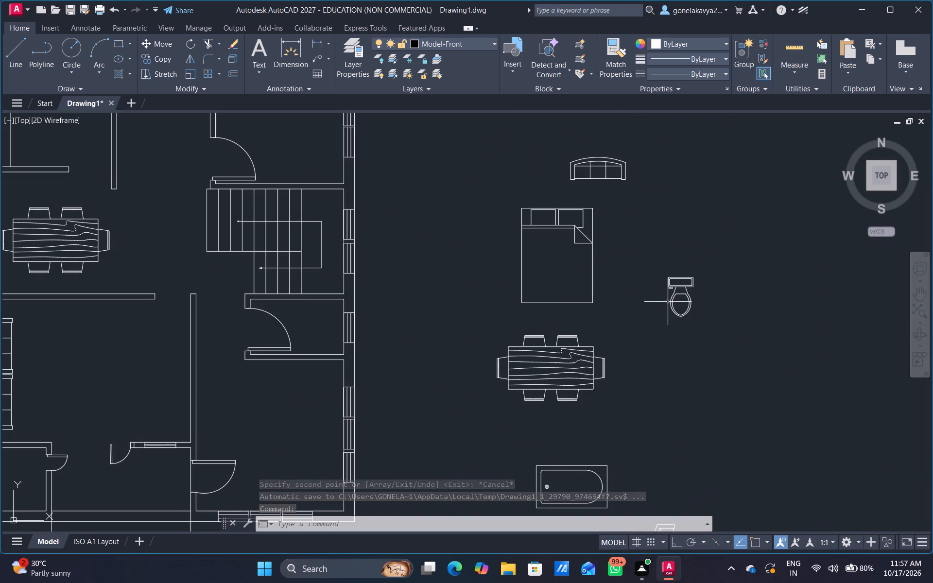
click(680, 286)
right_click(680, 286)
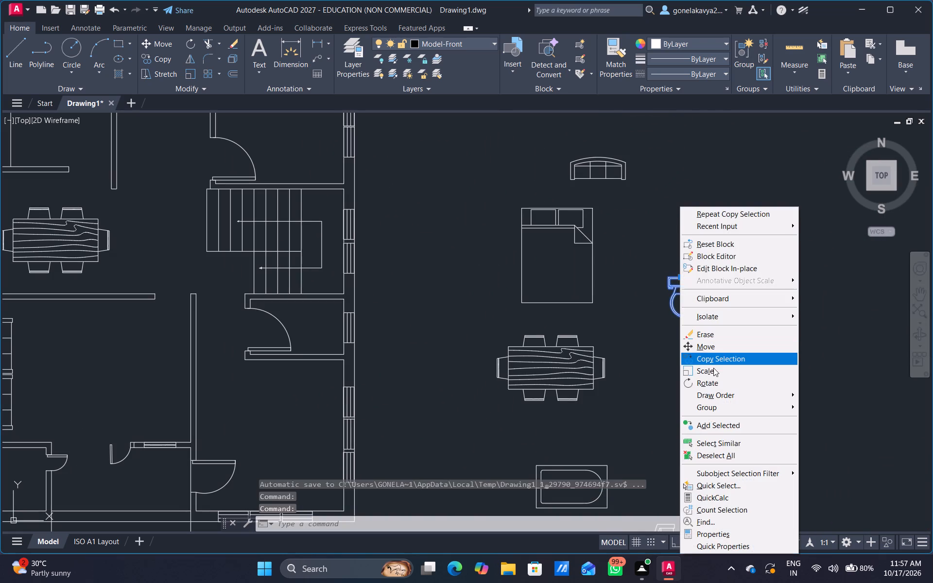
click(716, 343)
click(705, 340)
middle_drag(219, 247, 221, 252)
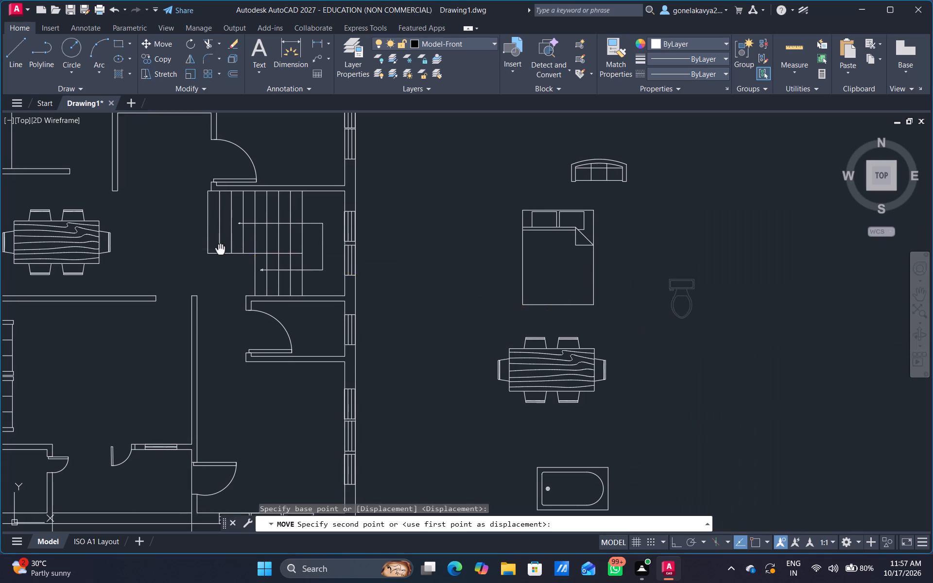
middle_drag(221, 252, 425, 422)
scroll(360, 292, up, 2)
middle_drag(380, 293, 362, 455)
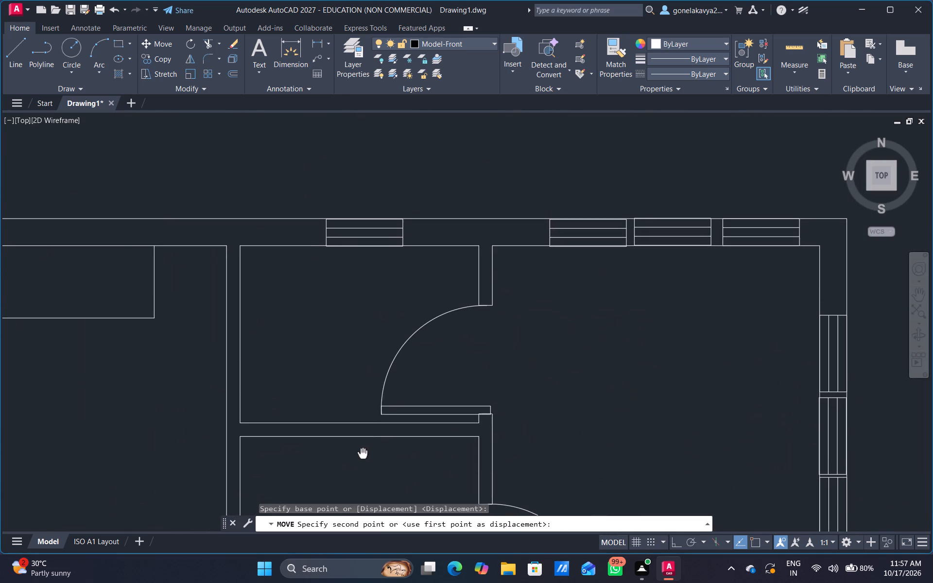
middle_drag(362, 455, 362, 456)
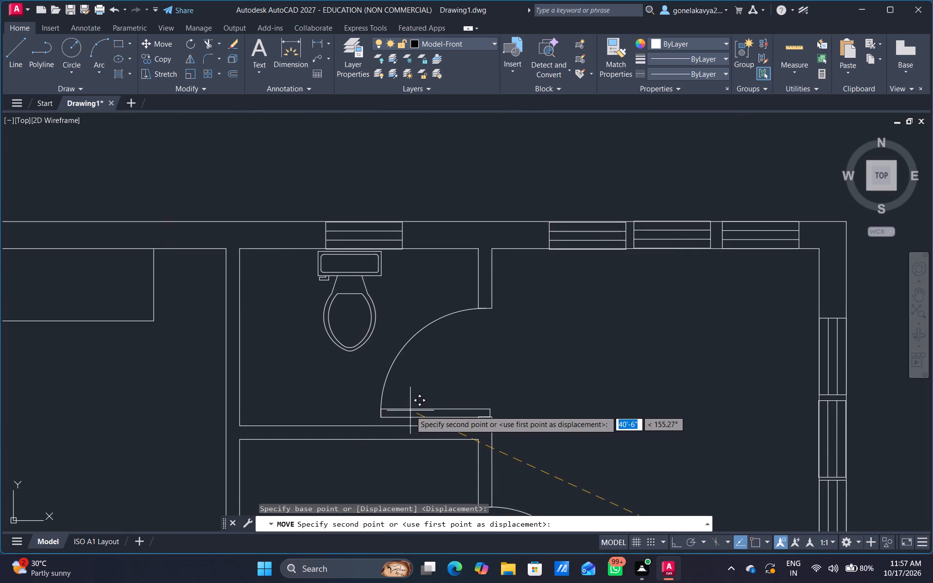
click(399, 415)
Scale the bathtub down freehand to a little over half its size.
scroll(509, 406, down, 1)
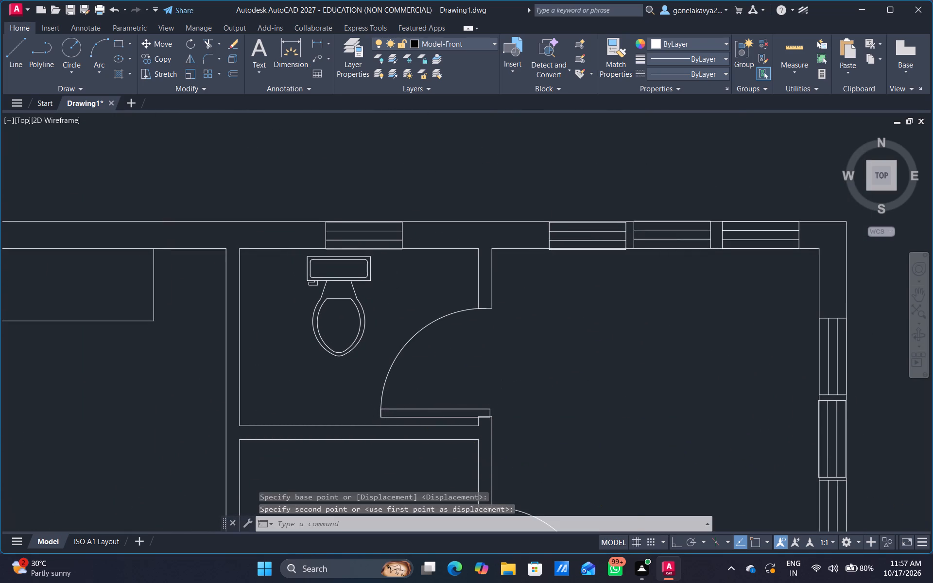
scroll(509, 406, down, 1)
middle_drag(546, 425, 312, 268)
scroll(535, 330, down, 1)
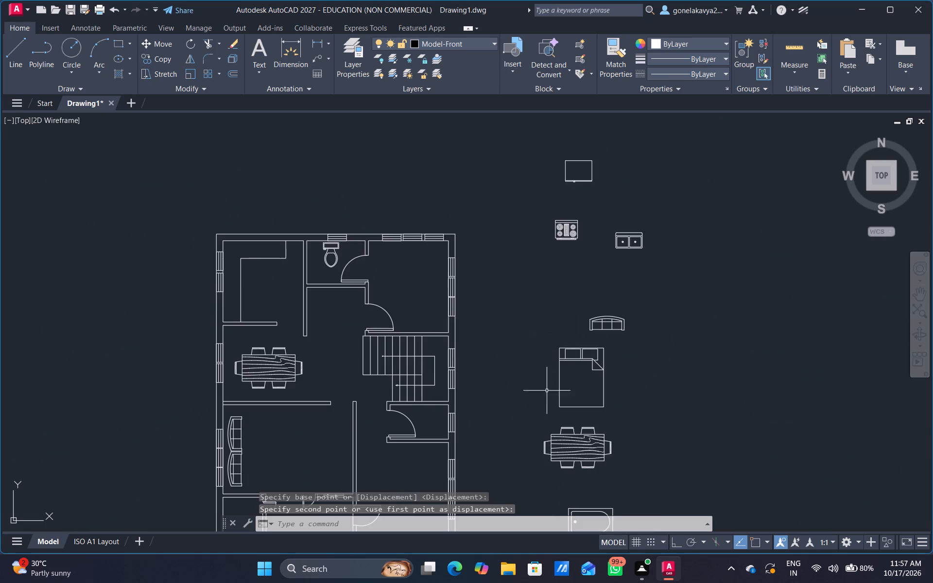
scroll(556, 434, down, 1)
middle_drag(559, 434, 531, 307)
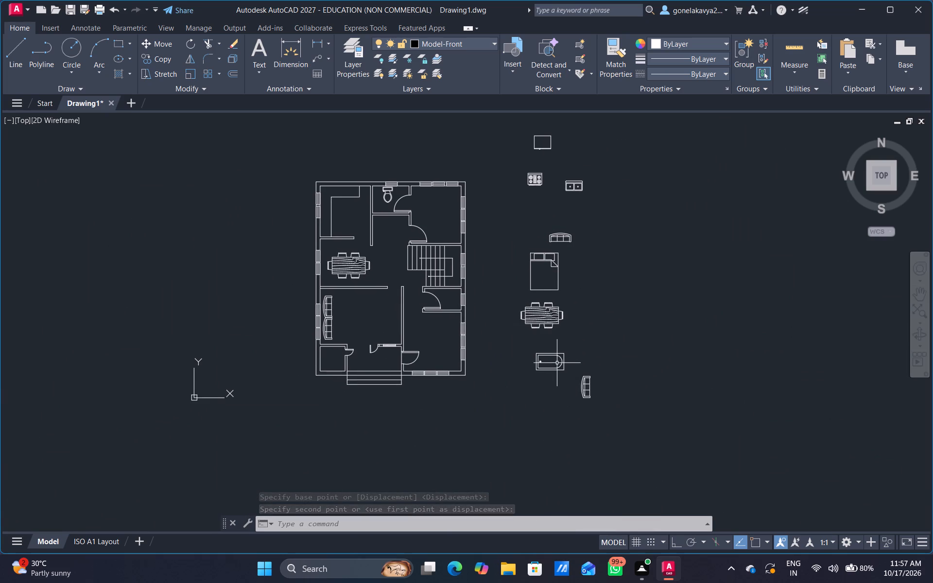
click(563, 359)
right_click(563, 359)
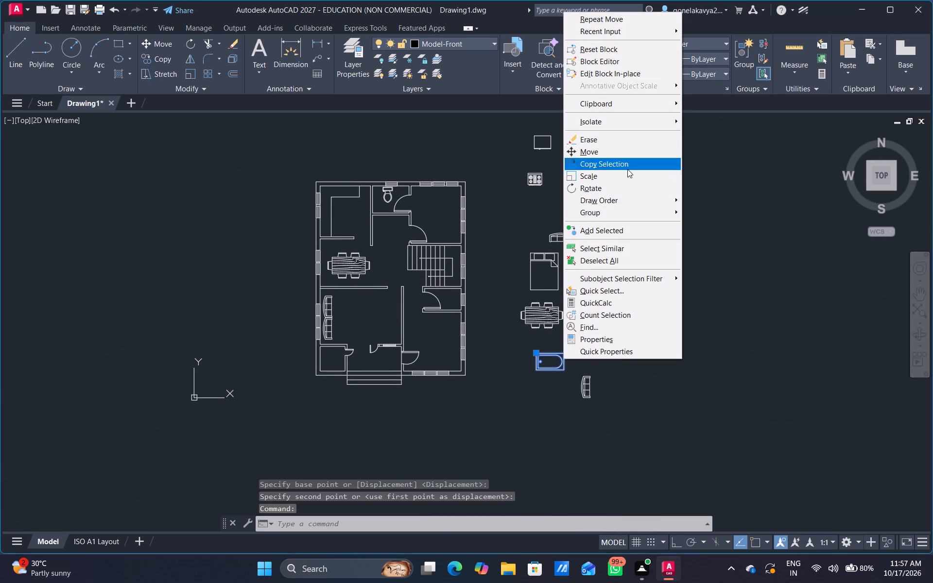
click(626, 177)
click(611, 322)
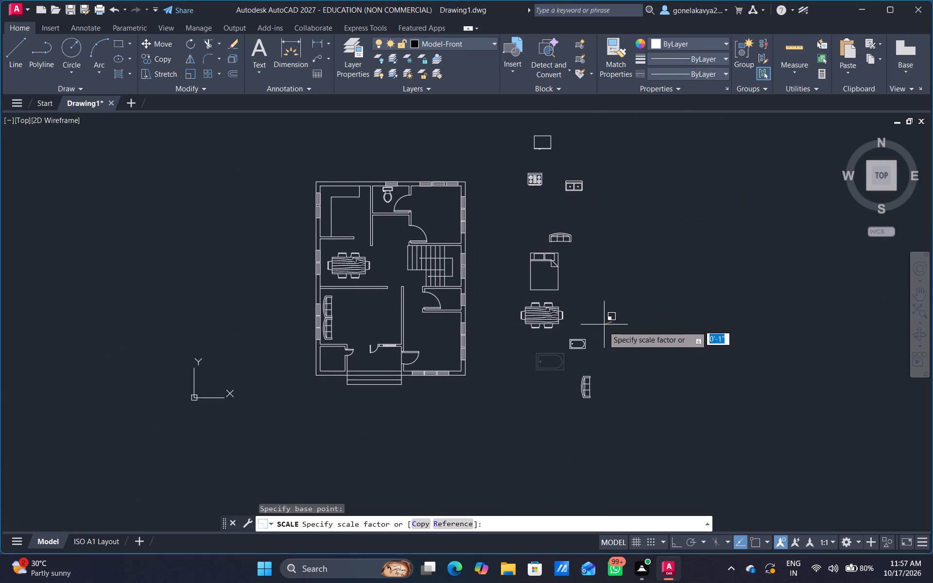
click(605, 327)
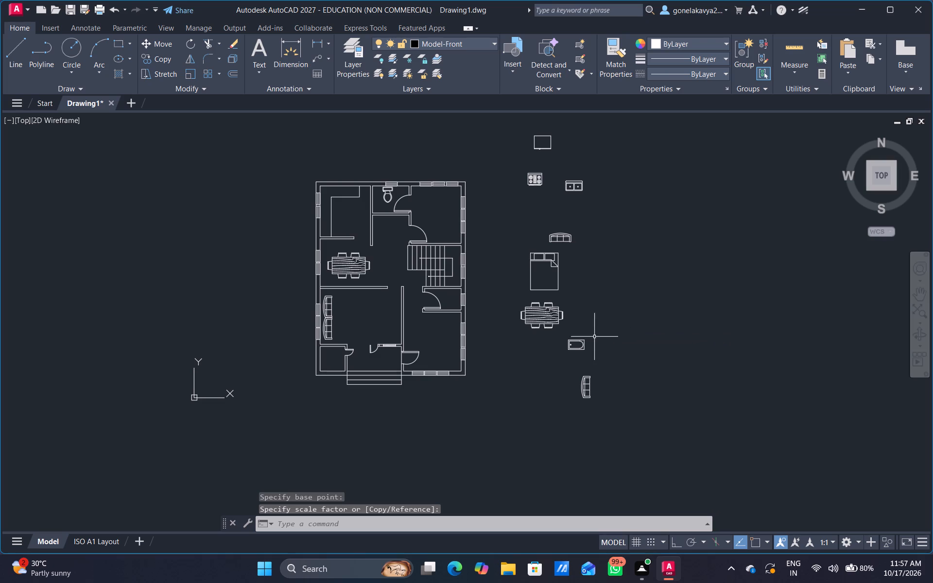
Move the scaled bathtub into the southwest corner of the north bathroom, below the toilet.
click(585, 343)
right_click(585, 343)
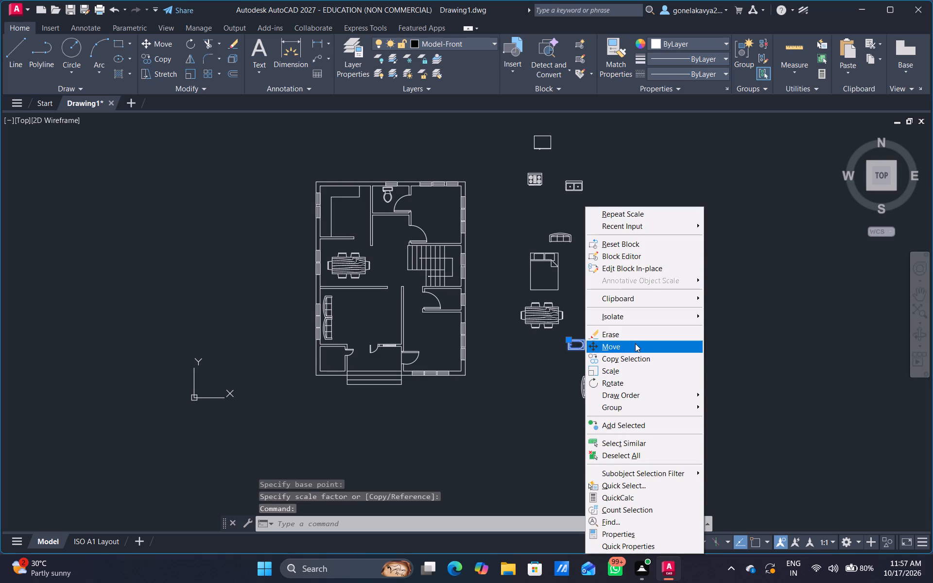
click(635, 343)
click(587, 353)
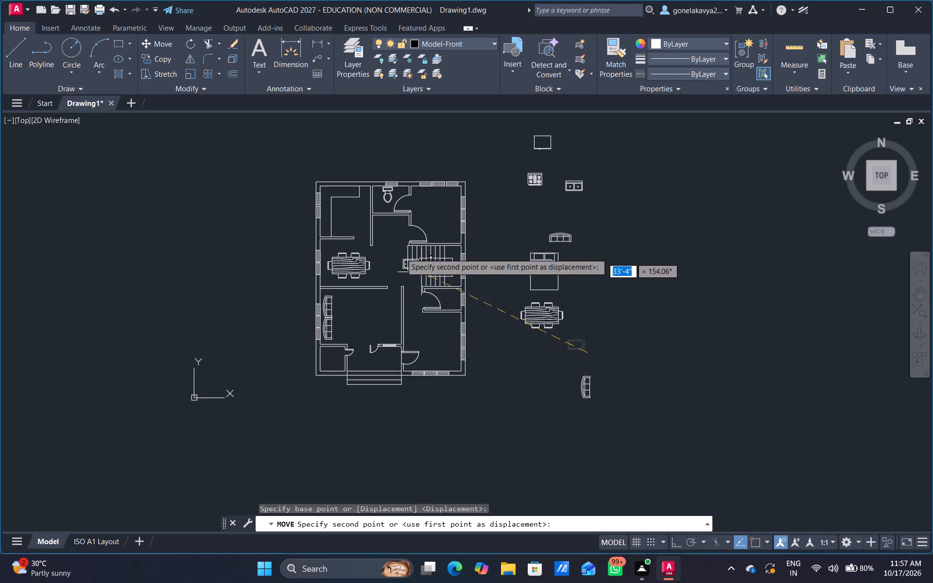
scroll(392, 227, up, 2)
middle_drag(392, 227, 435, 437)
scroll(422, 397, up, 2)
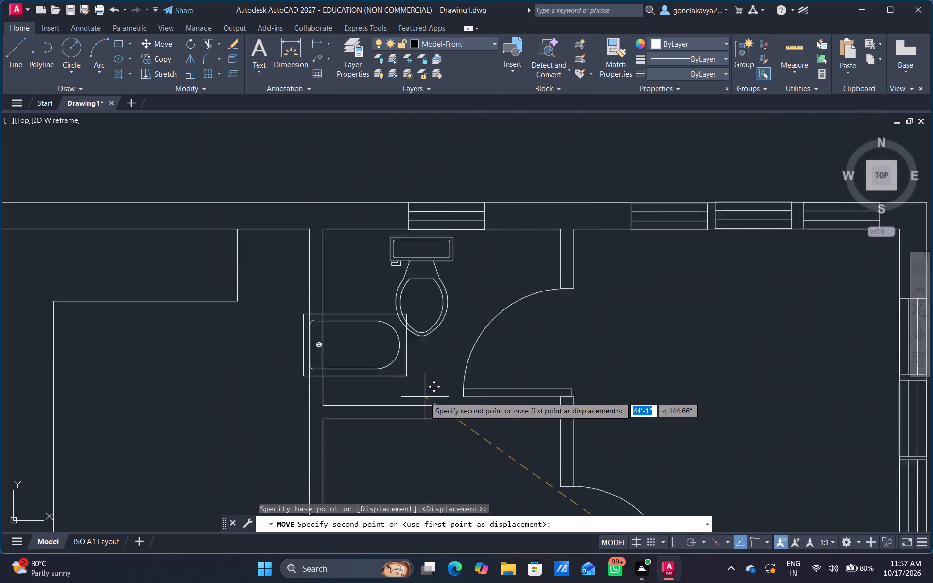
scroll(425, 397, up, 1)
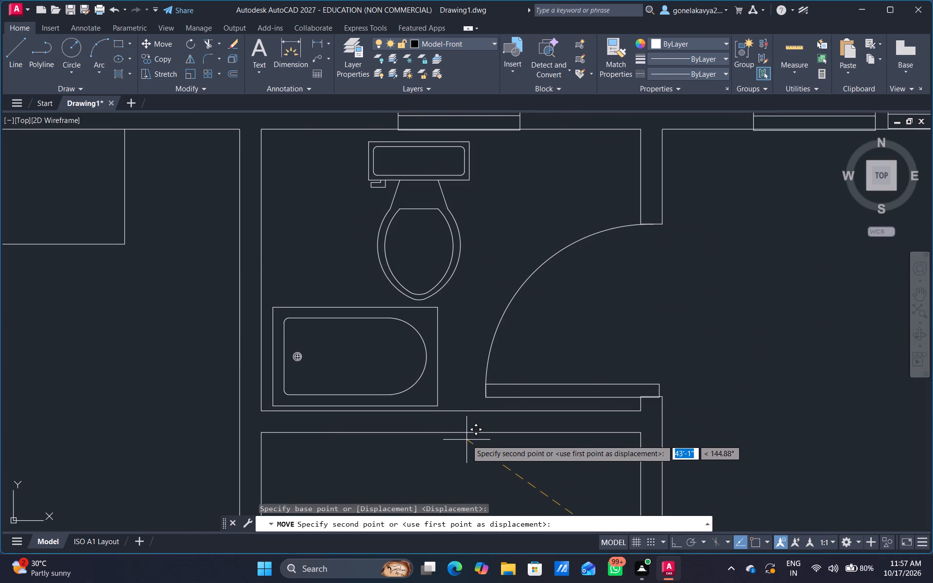
click(461, 440)
Move the double sink onto the north run of the kitchen counter, near its east end.
scroll(475, 445, down, 3)
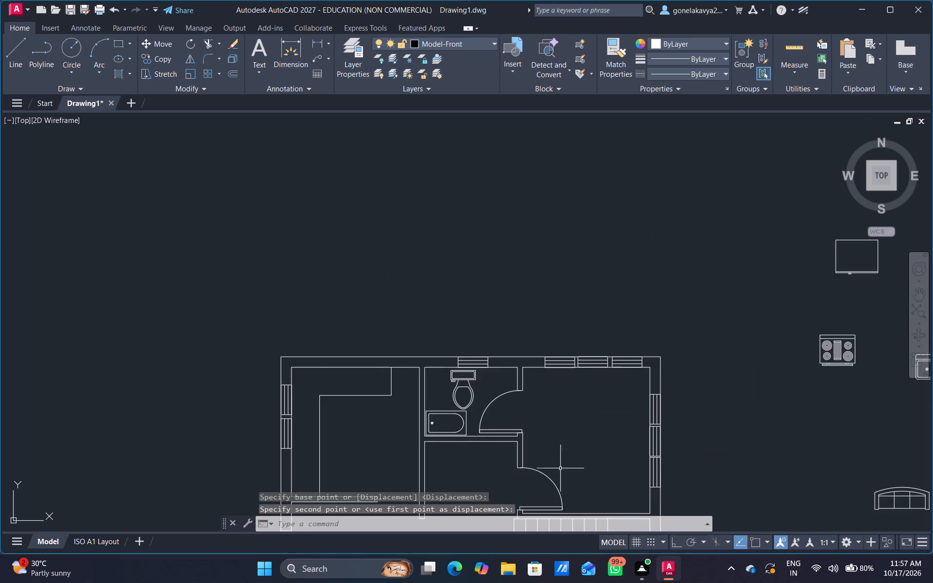
middle_drag(558, 459, 433, 307)
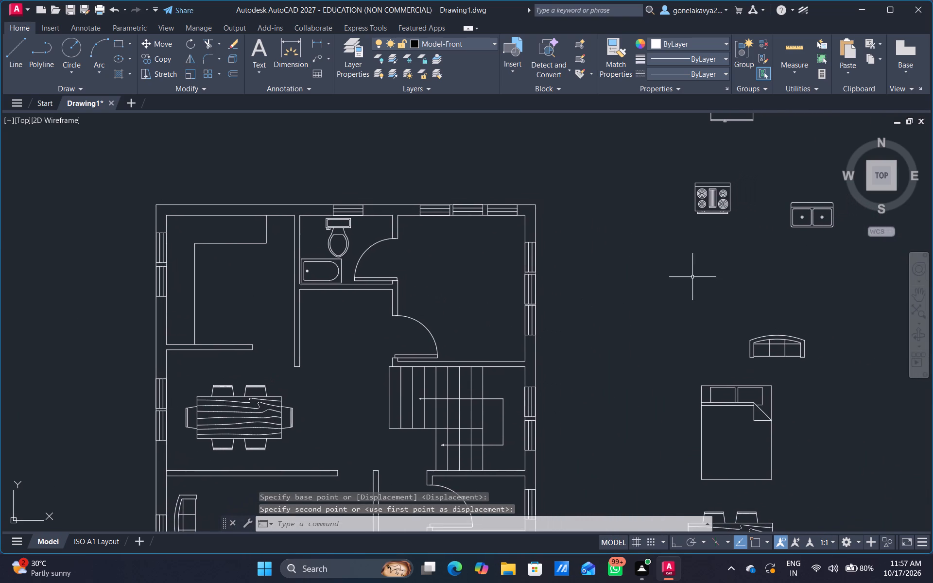
middle_drag(696, 287, 592, 376)
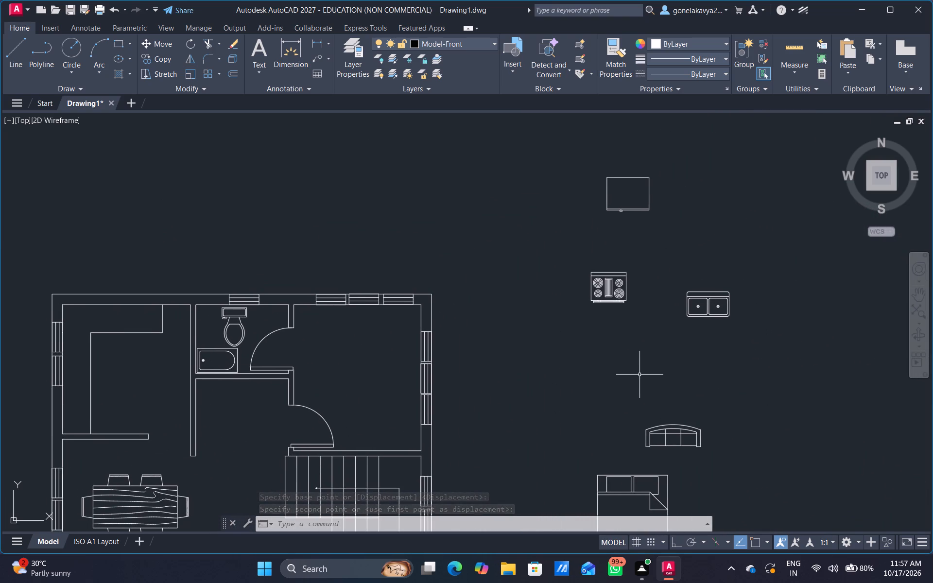
click(696, 305)
right_click(696, 305)
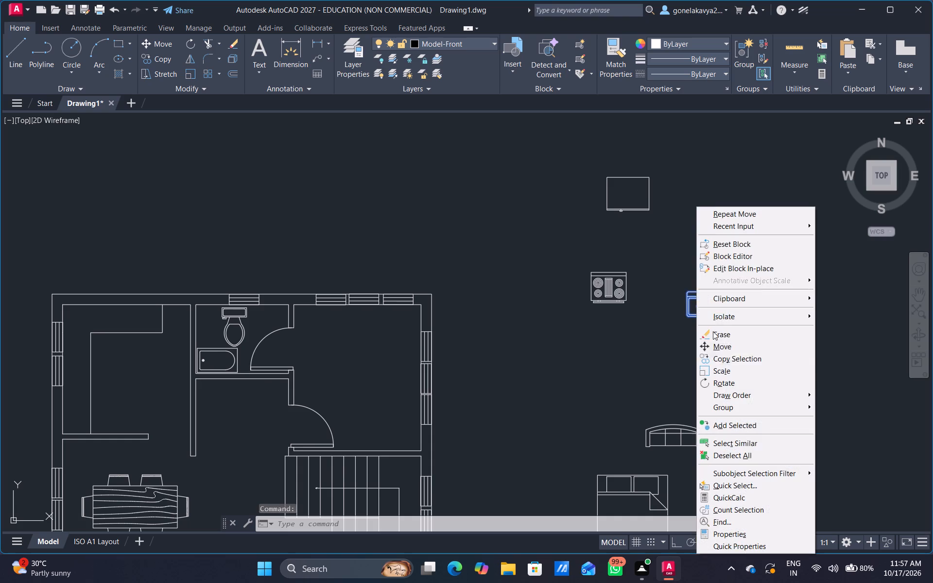
click(735, 346)
drag(735, 326, 721, 326)
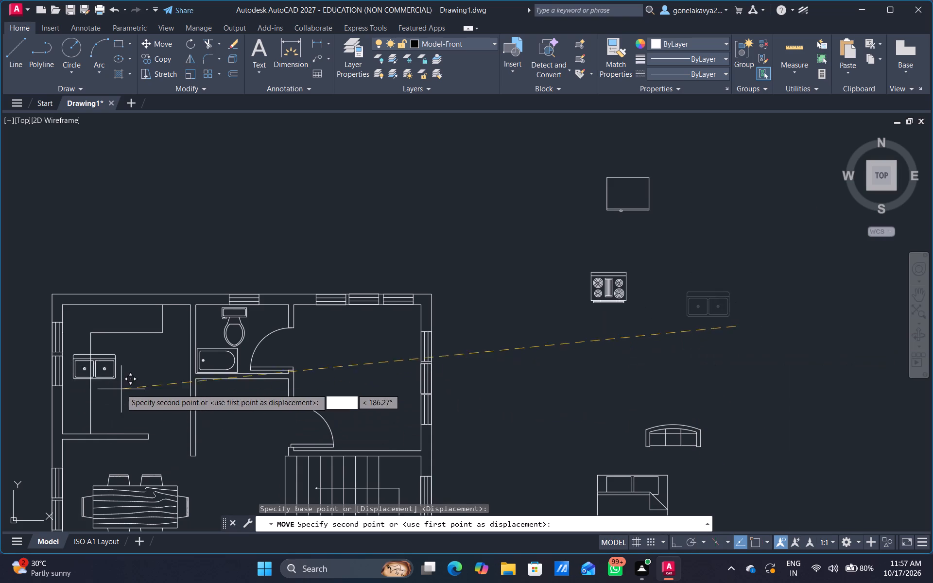
scroll(147, 346, up, 1)
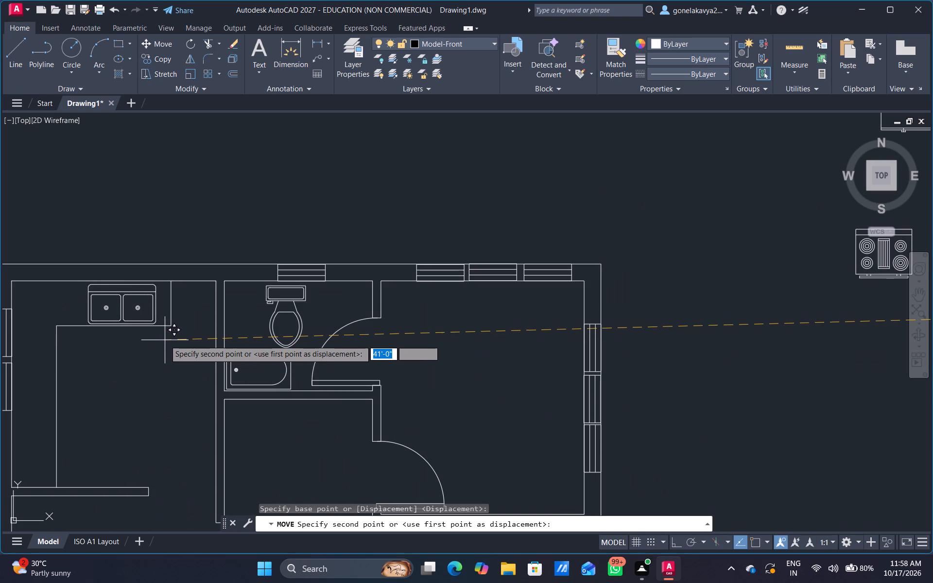
click(165, 340)
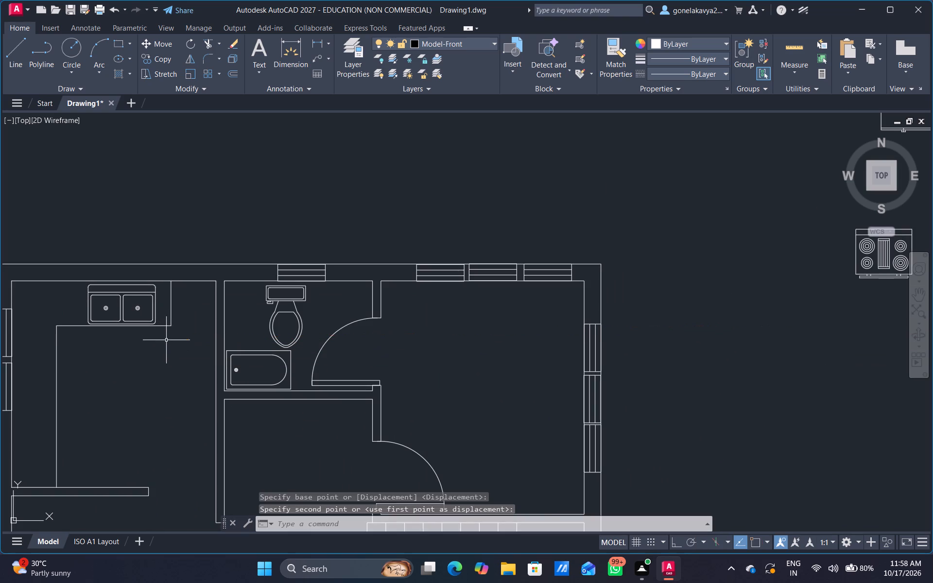
Scale the four-burner stove down freehand to about half its size.
scroll(480, 404, down, 1)
middle_drag(632, 407, 532, 413)
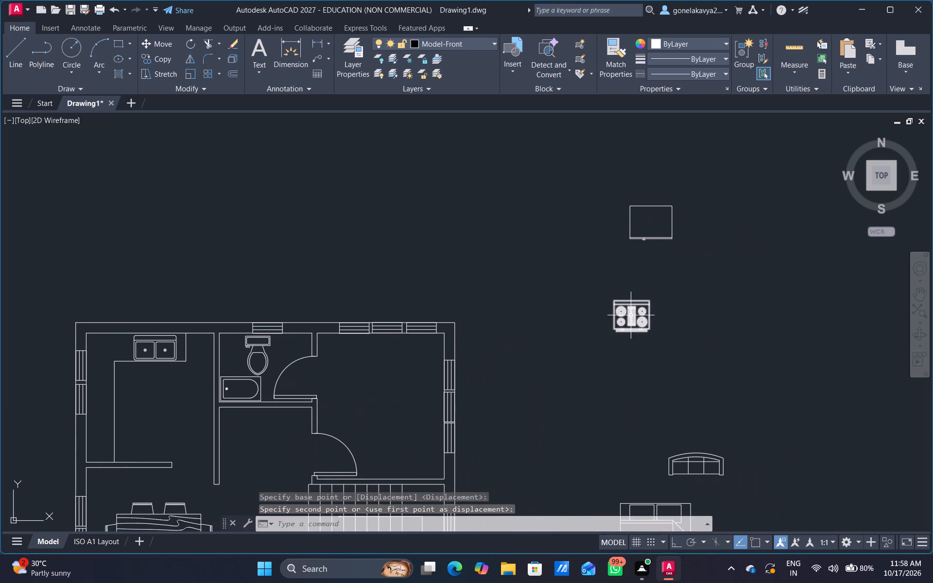
click(631, 315)
right_click(628, 322)
click(687, 369)
drag(687, 359, 680, 353)
click(679, 355)
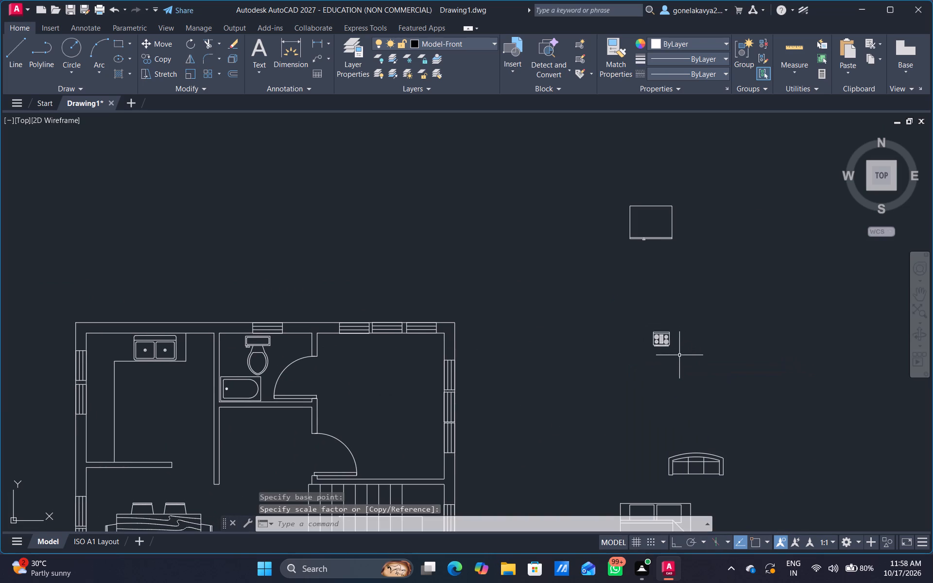
Scale the rectangular appliance block north of the stove down freehand to about a third of its size.
click(643, 240)
right_click(636, 250)
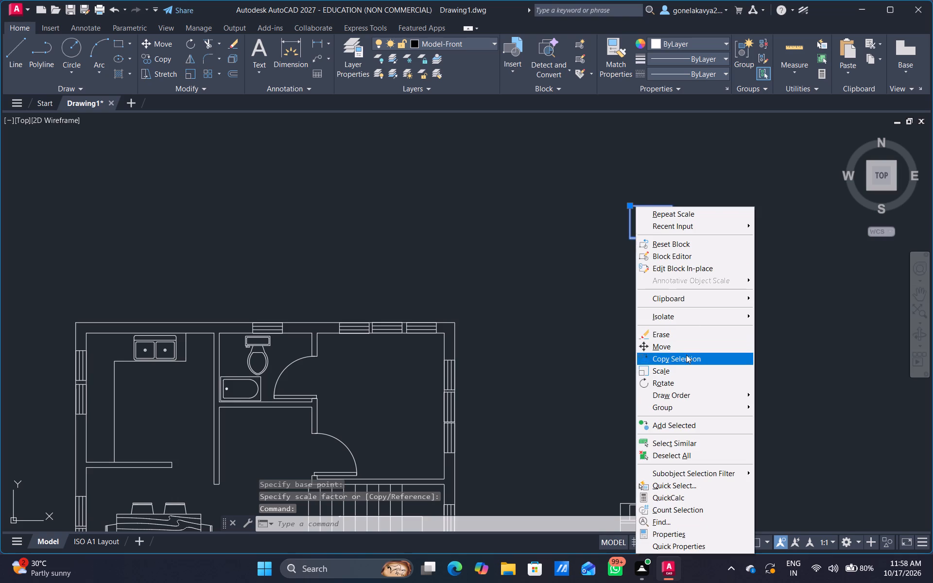
click(680, 371)
click(696, 352)
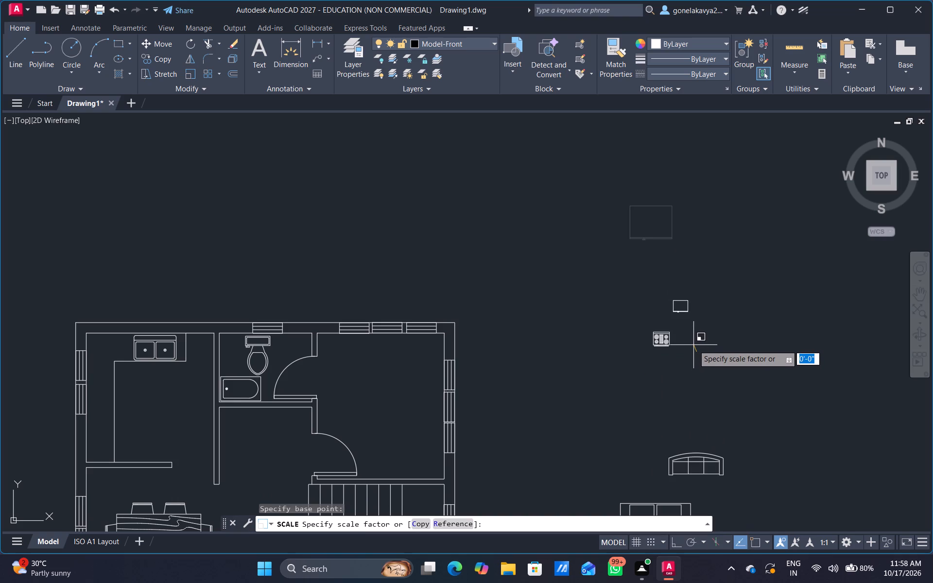
click(694, 345)
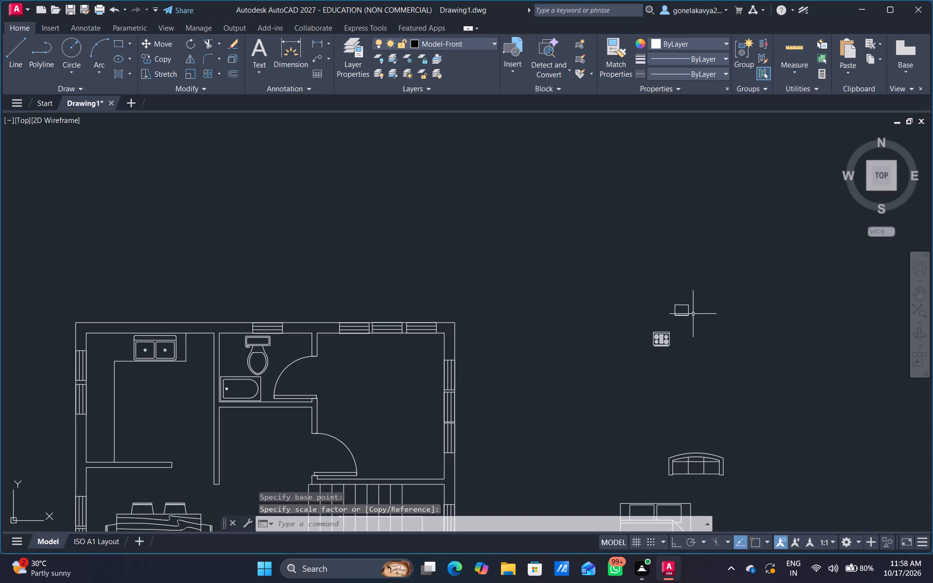
Rotate the four-burner stove and the rectangular appliance block together by 90 degrees with Ortho on.
click(690, 306)
click(669, 345)
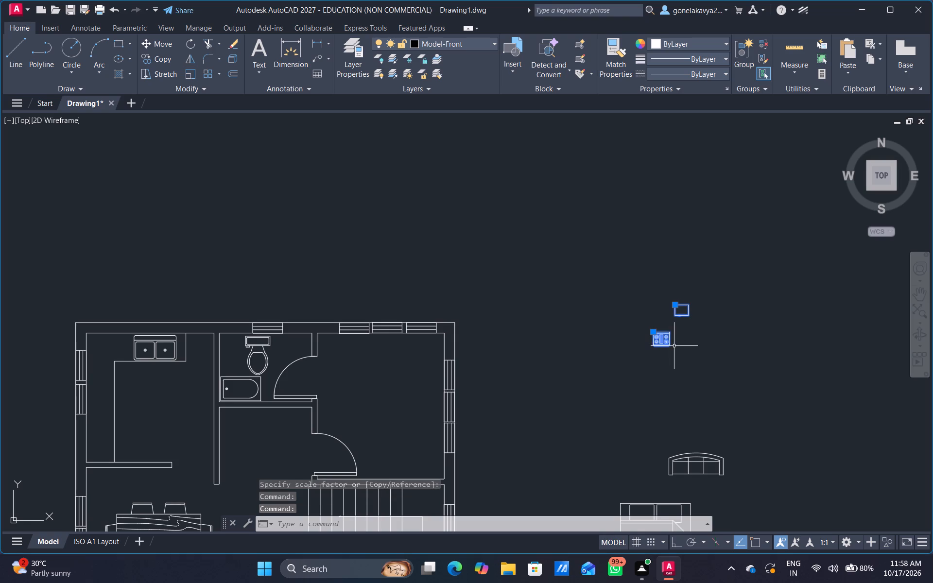
right_click(674, 346)
click(722, 187)
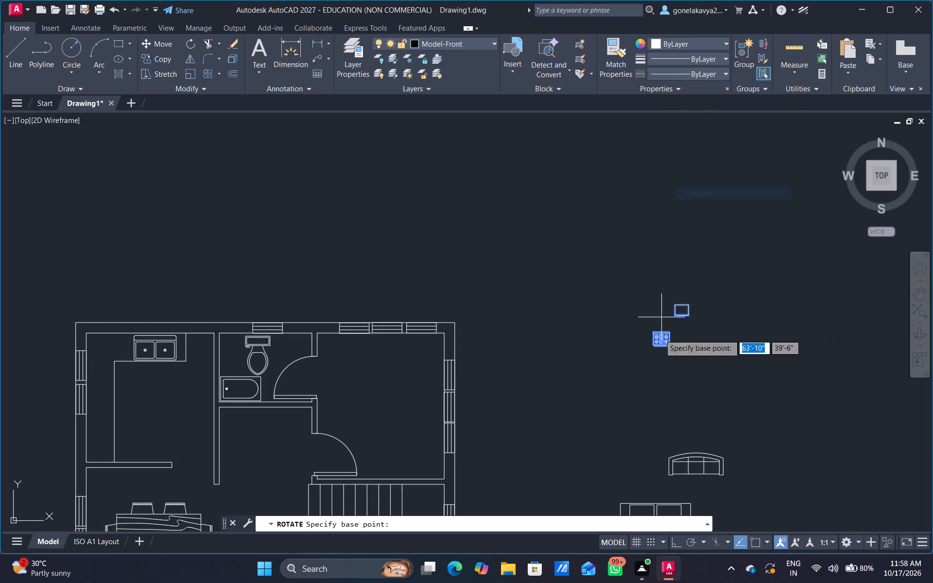
click(672, 541)
drag(768, 395, 768, 385)
click(765, 343)
Move the rotated stove onto the west run of the kitchen counter, near its south end, with Ortho off.
middle_drag(723, 483, 698, 389)
click(689, 412)
right_click(689, 412)
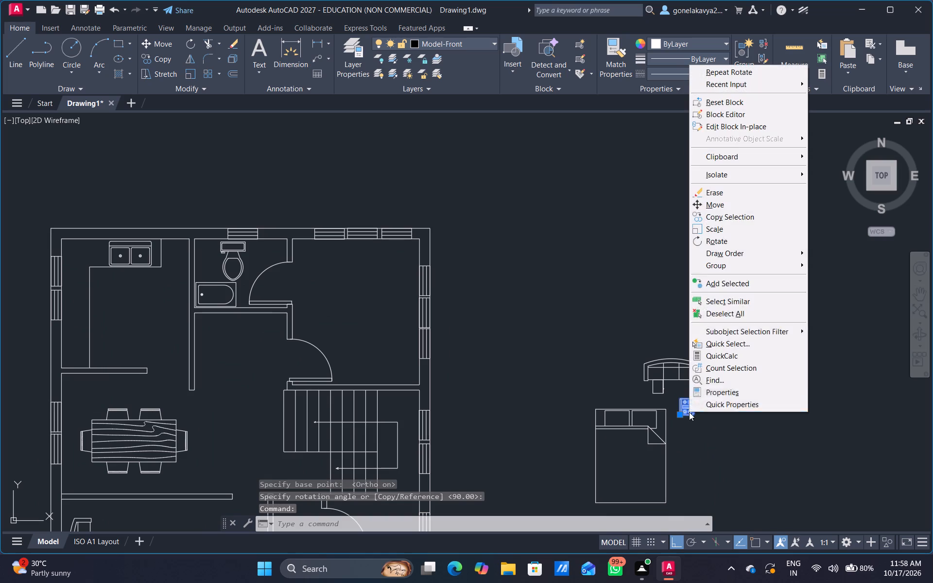
click(724, 202)
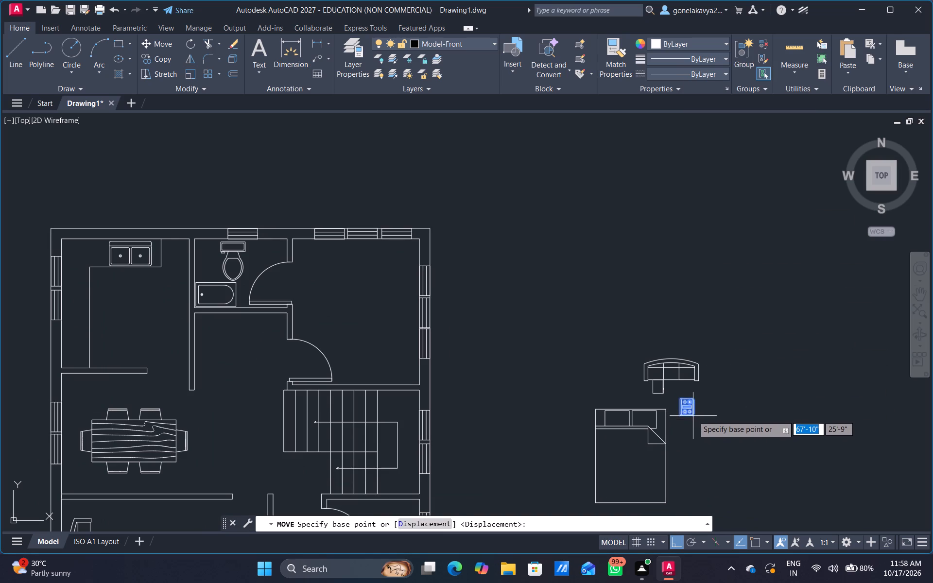
click(693, 415)
middle_drag(133, 326, 294, 334)
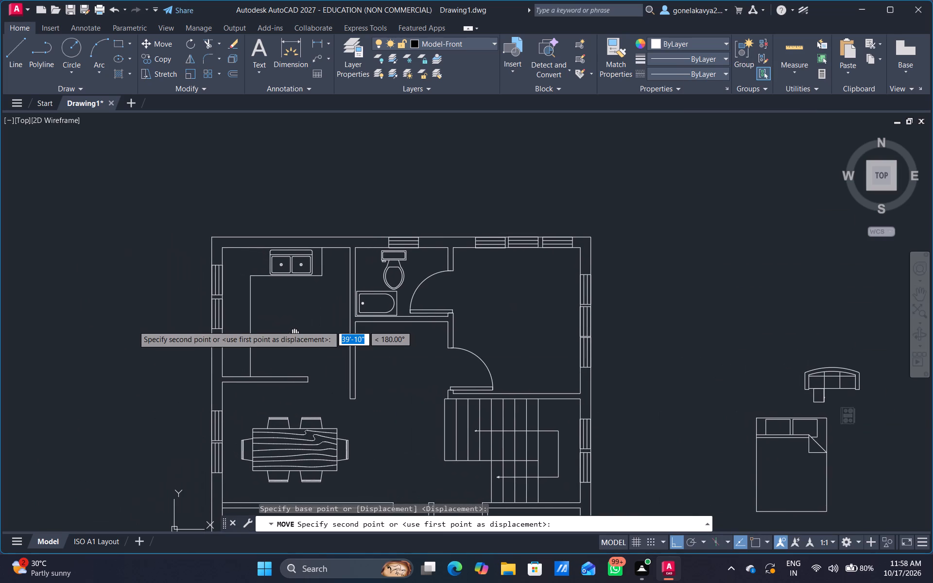
click(683, 540)
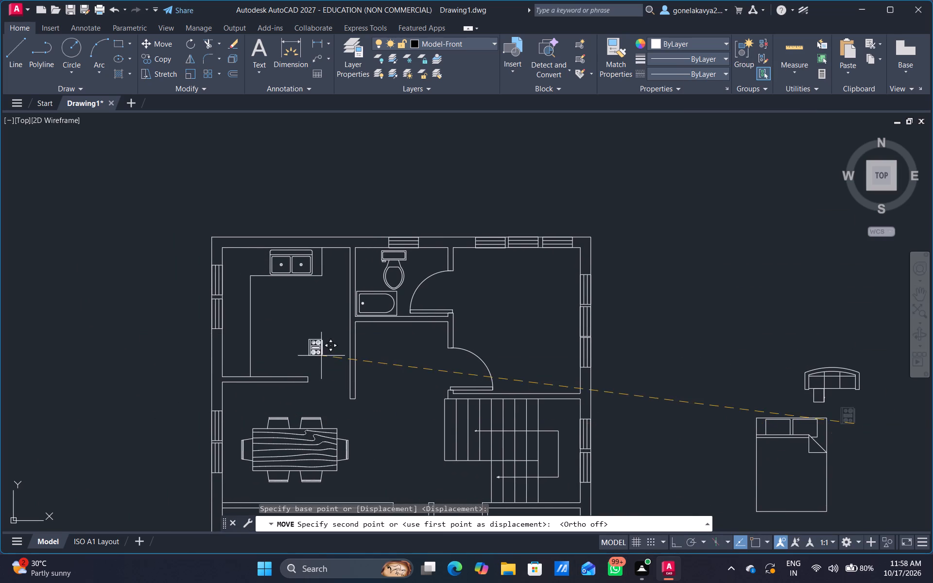
scroll(239, 358, up, 3)
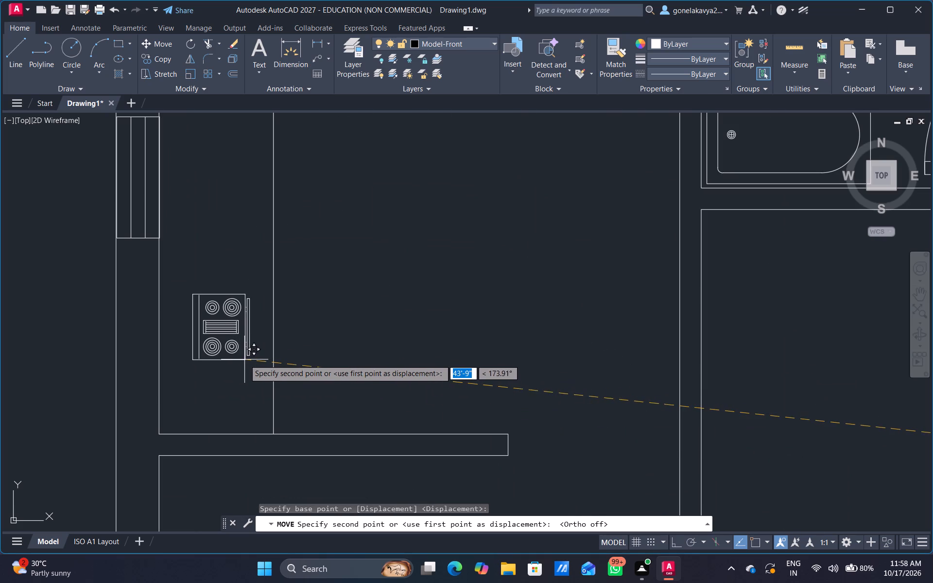
click(244, 355)
Scale the stove on the counter up freehand to about one and a half times its size.
scroll(333, 310, down, 2)
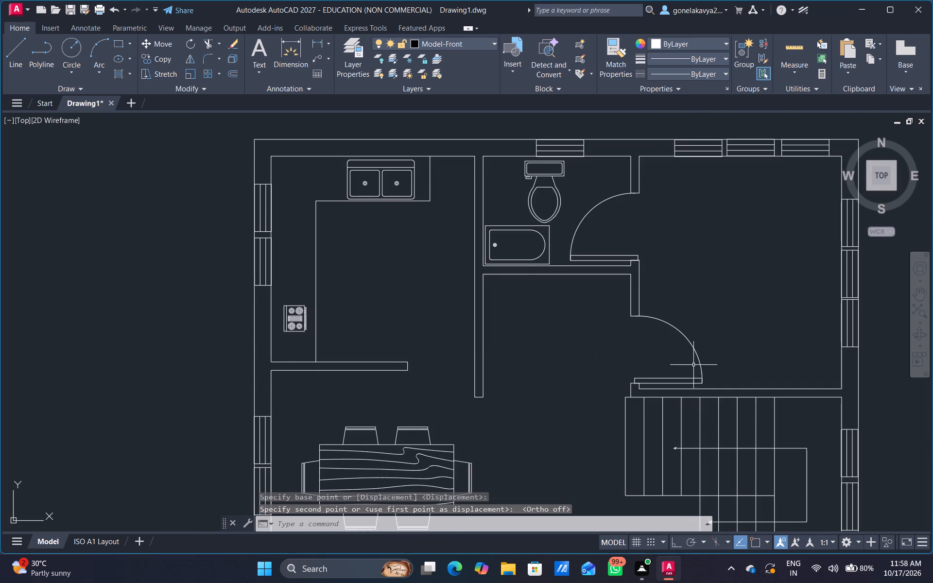
scroll(703, 367, down, 2)
scroll(535, 355, up, 3)
click(555, 350)
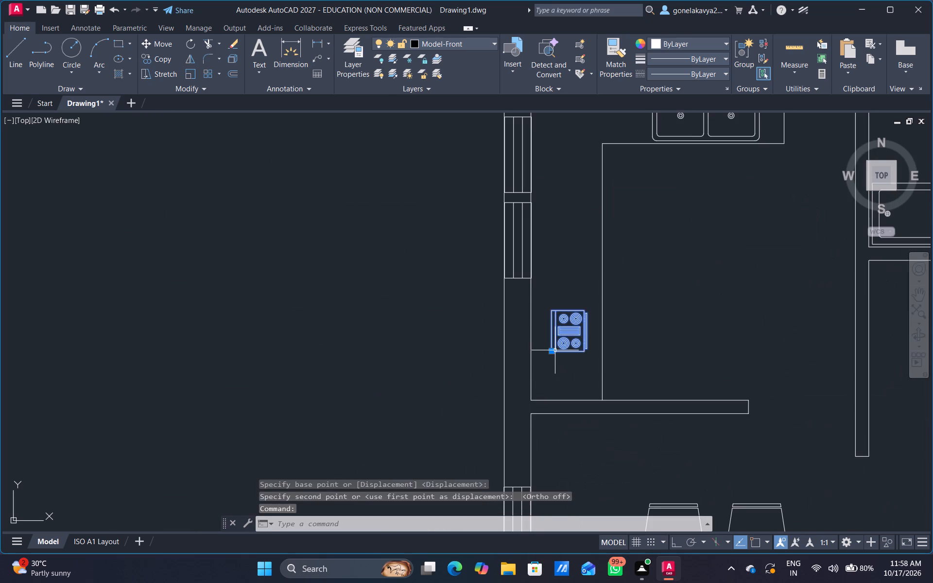
right_click(555, 350)
click(601, 166)
click(575, 301)
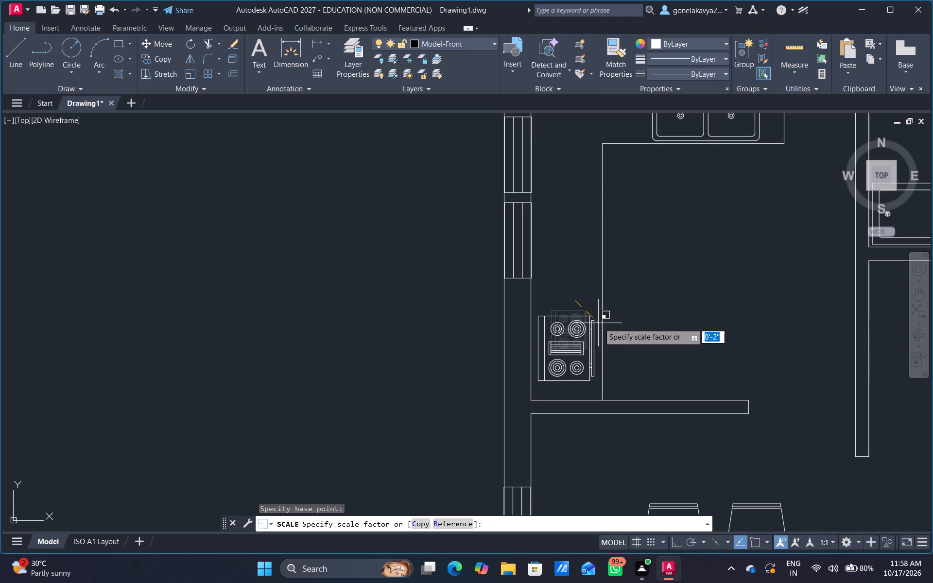
click(599, 323)
Move the rectangular appliance block from beside the bed onto the west run of the kitchen counter, north of the stove.
scroll(649, 306, down, 2)
middle_drag(649, 306, 281, 309)
scroll(281, 309, down, 2)
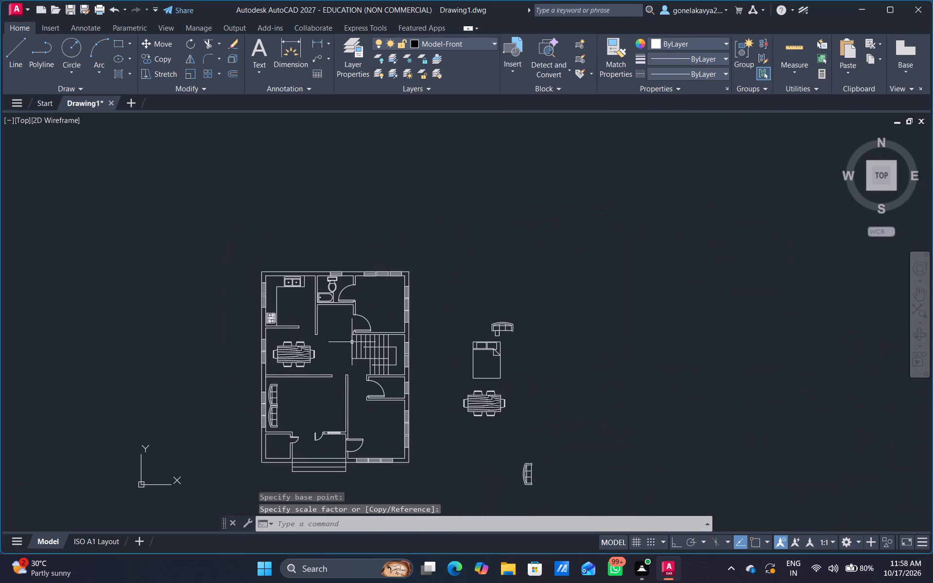
scroll(507, 418, up, 2)
middle_drag(505, 439, 488, 115)
scroll(488, 123, down, 1)
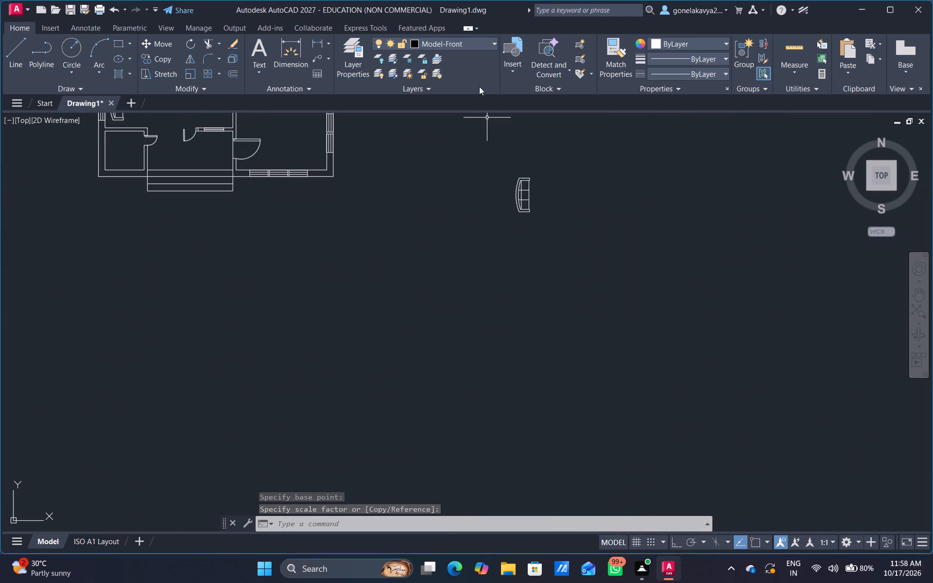
middle_drag(476, 112, 447, 404)
middle_drag(441, 322, 462, 513)
scroll(462, 513, down, 1)
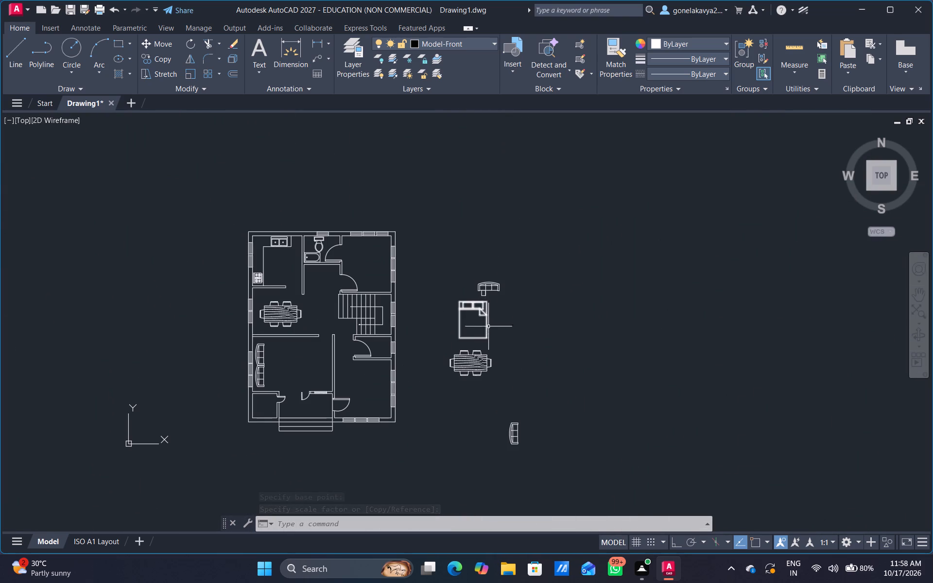
scroll(480, 293, up, 3)
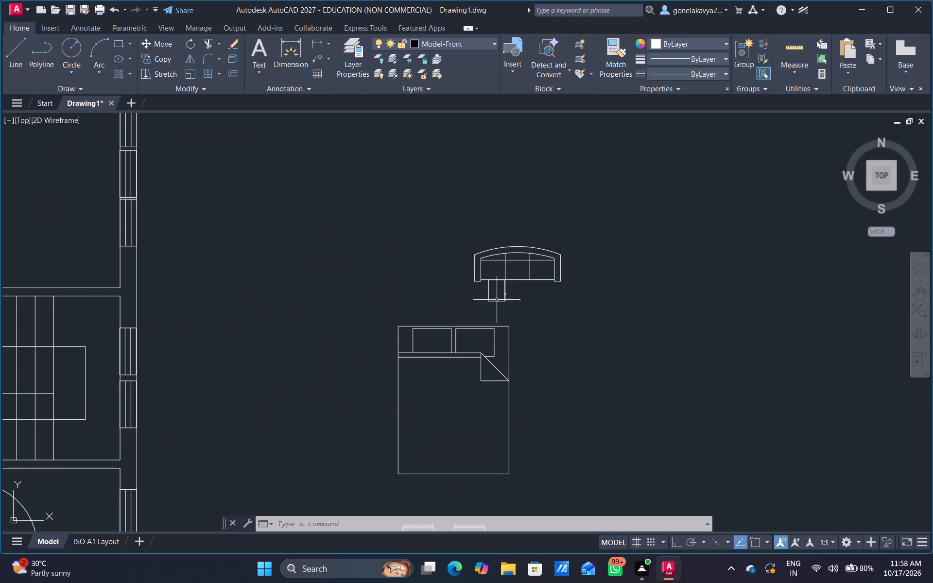
click(499, 300)
right_click(499, 300)
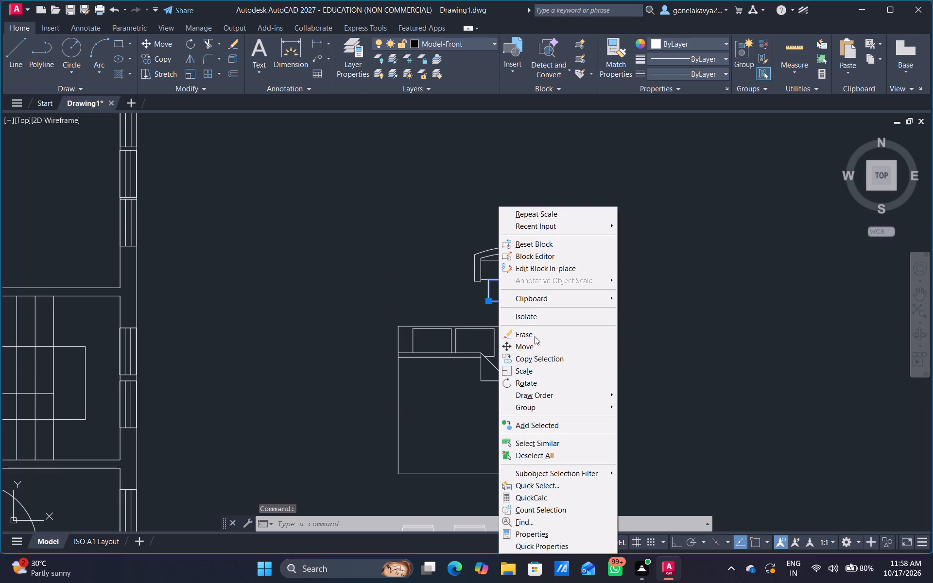
click(541, 345)
drag(525, 324, 514, 317)
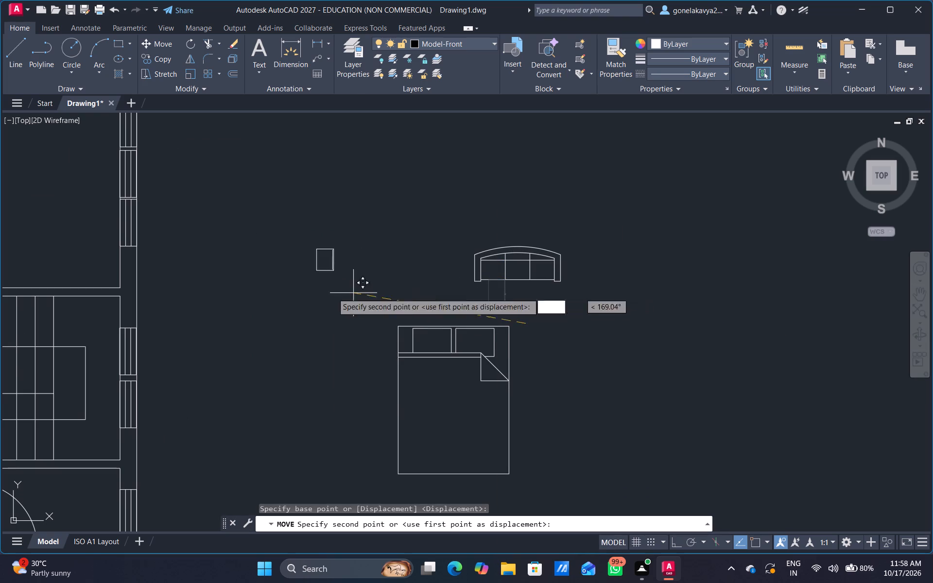
middle_drag(82, 245, 533, 386)
middle_drag(0, 293, 163, 336)
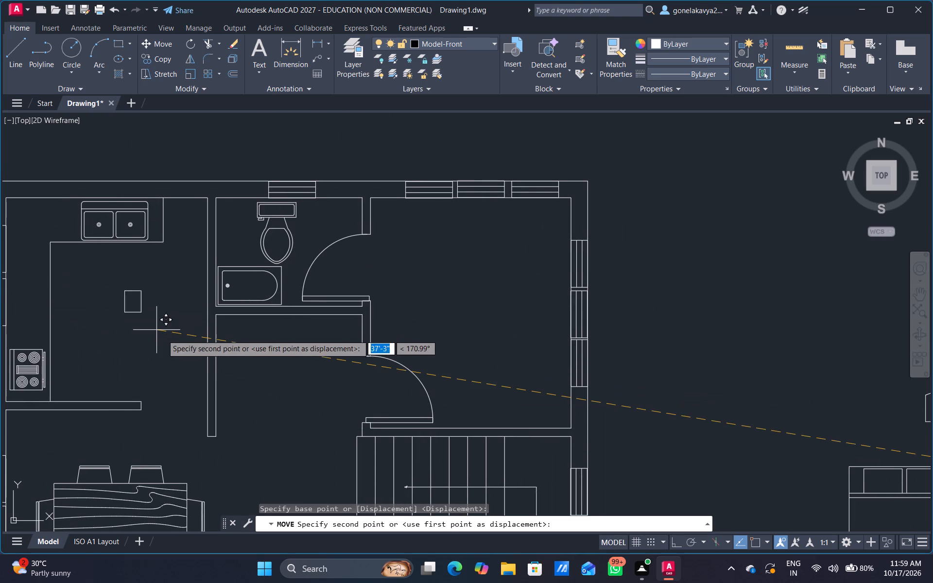
middle_drag(163, 336, 167, 333)
middle_drag(164, 333, 404, 367)
scroll(317, 352, up, 2)
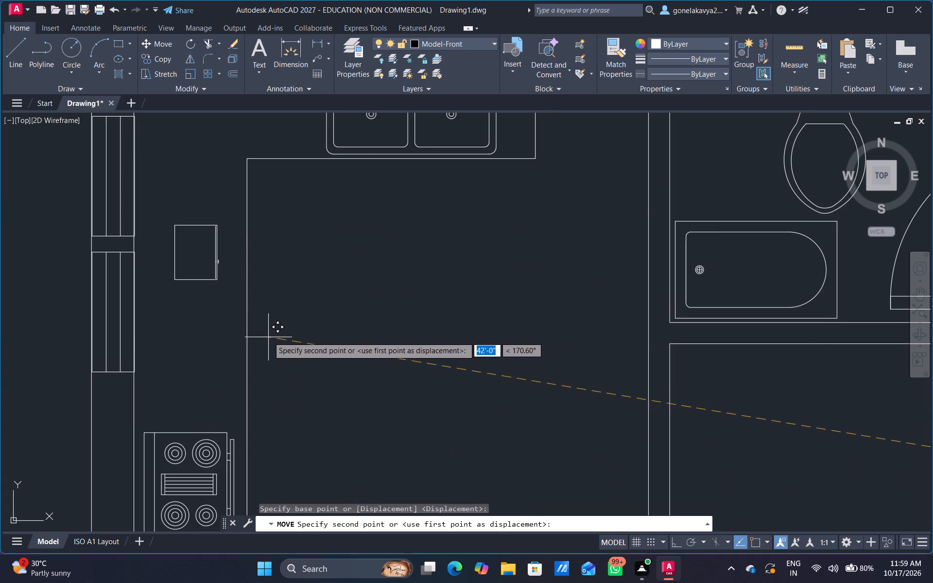
click(269, 336)
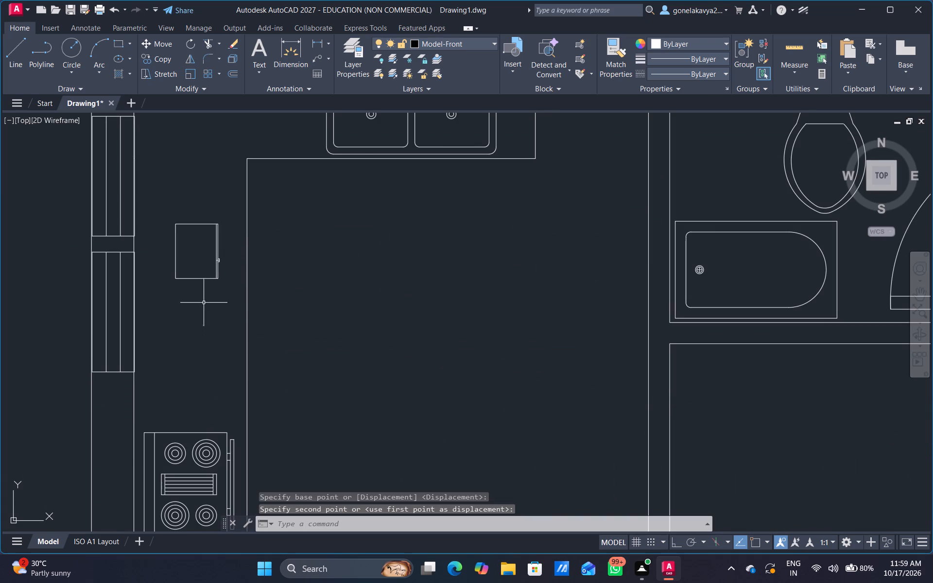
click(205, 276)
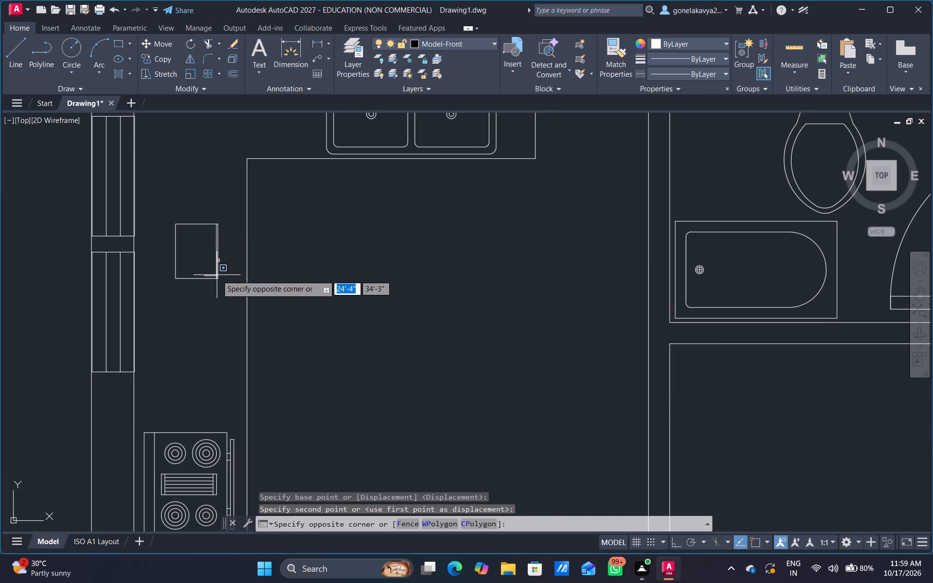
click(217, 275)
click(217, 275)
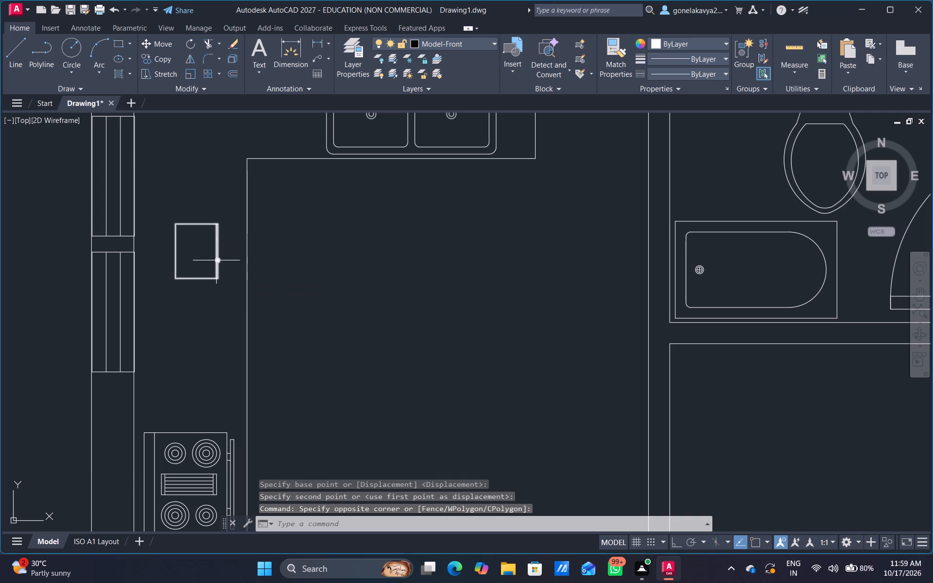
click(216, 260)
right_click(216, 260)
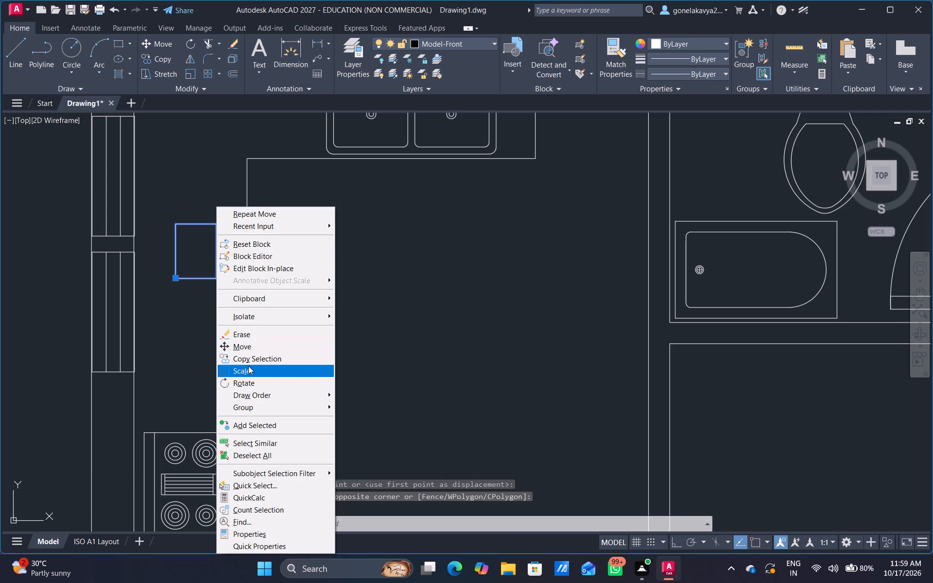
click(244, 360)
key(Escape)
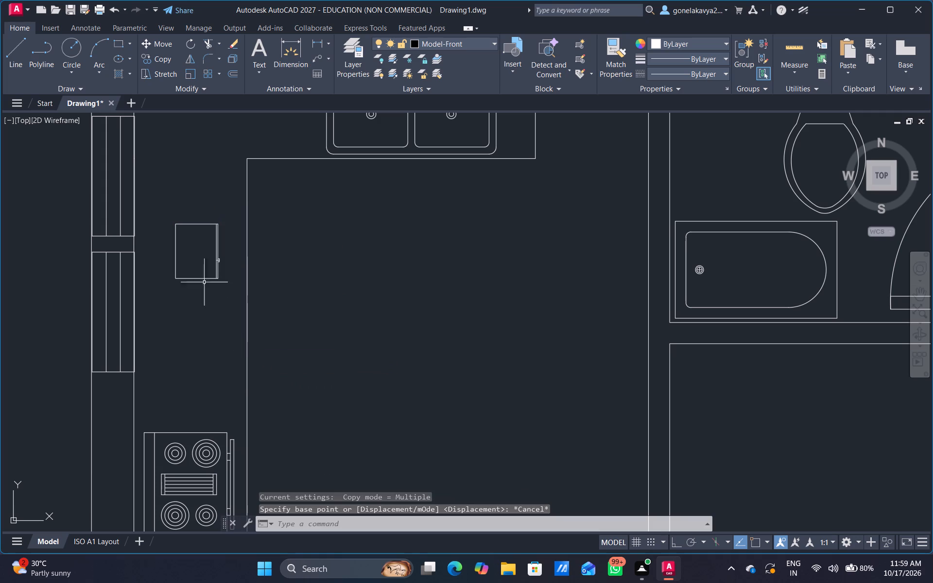
Scale the rectangular appliance block on the counter up freehand to about twice its size.
click(216, 274)
right_click(216, 274)
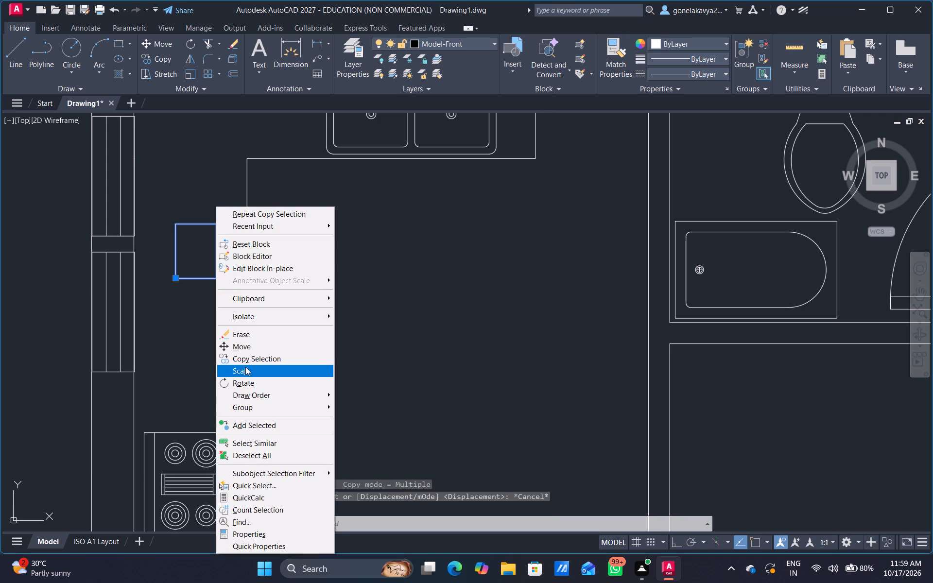
click(245, 369)
drag(236, 357, 236, 363)
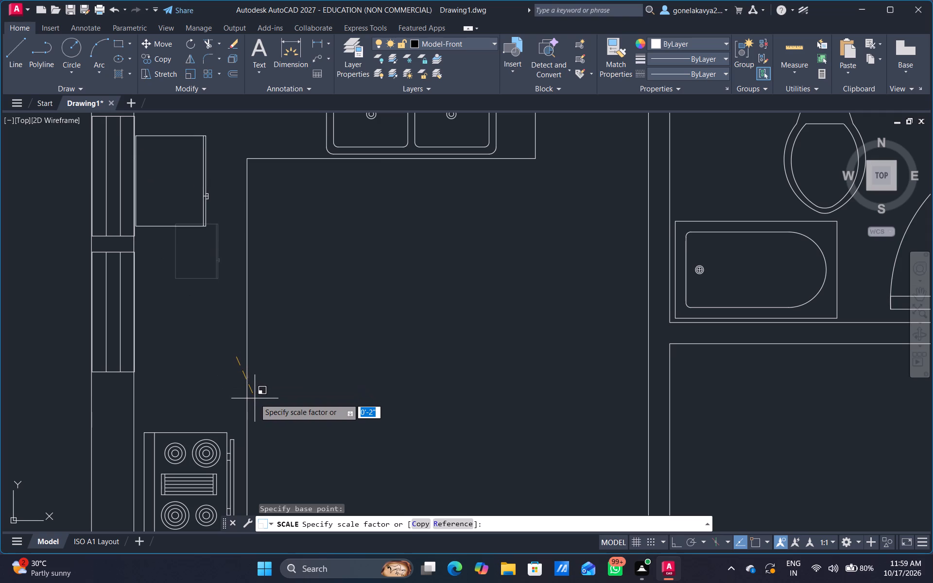
click(260, 406)
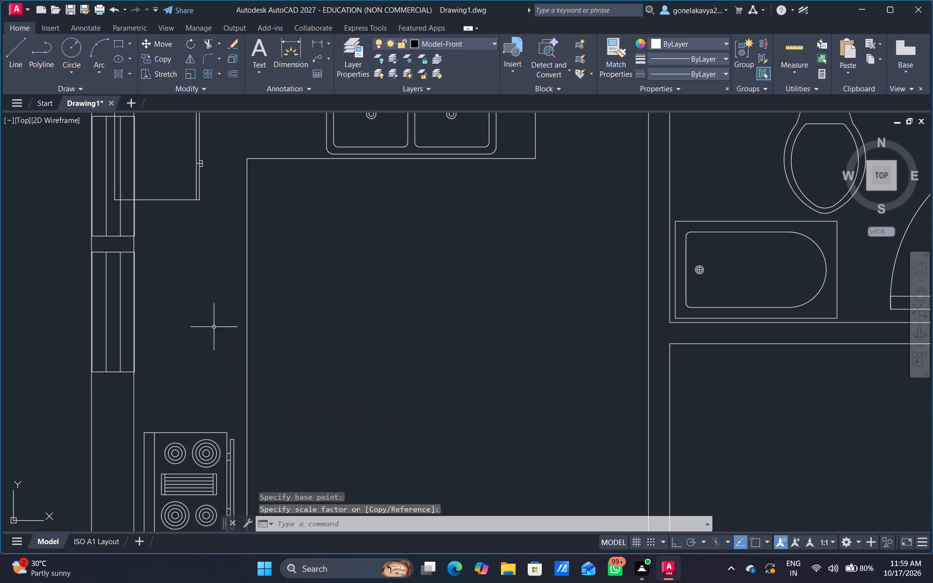
Move the enlarged appliance block off the west wall onto the west counter run, just north of the stove.
middle_click(329, 420)
scroll(338, 404, down, 2)
middle_drag(333, 395, 476, 394)
scroll(388, 316, up, 2)
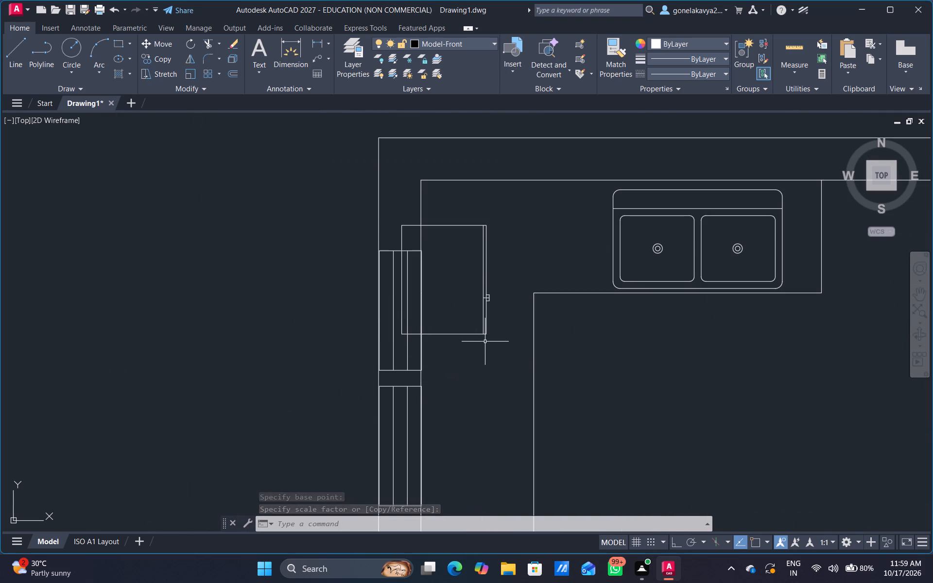
click(484, 333)
right_click(482, 332)
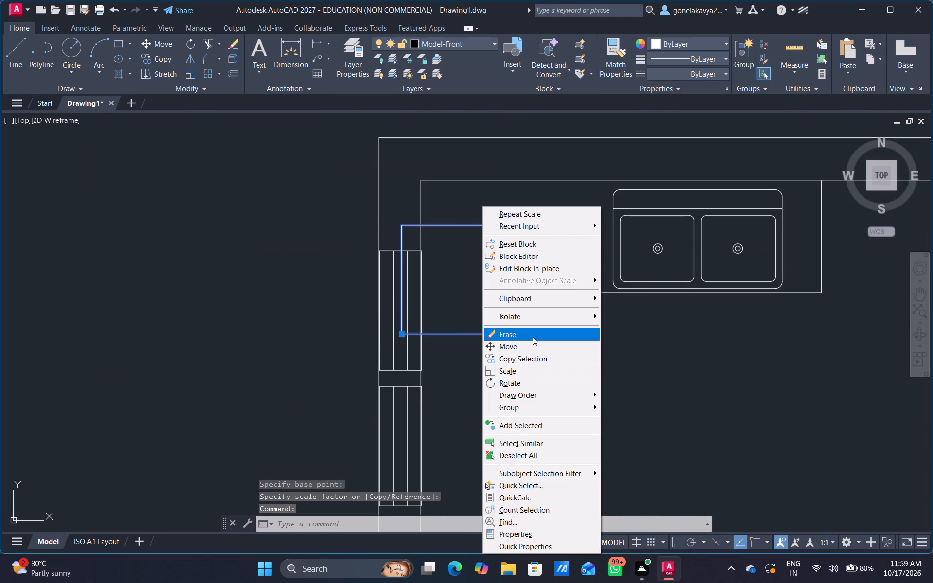
click(532, 345)
click(490, 339)
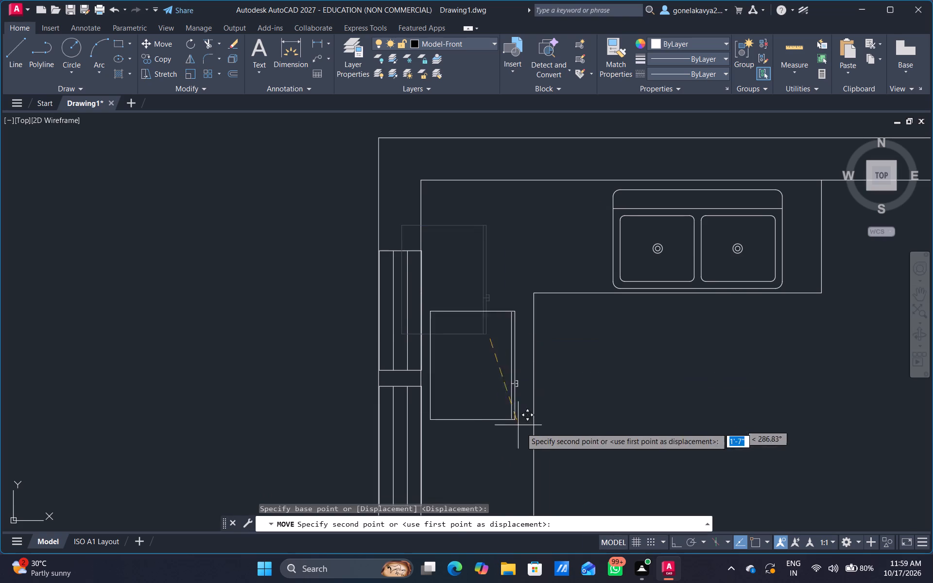
middle_drag(519, 459, 465, 317)
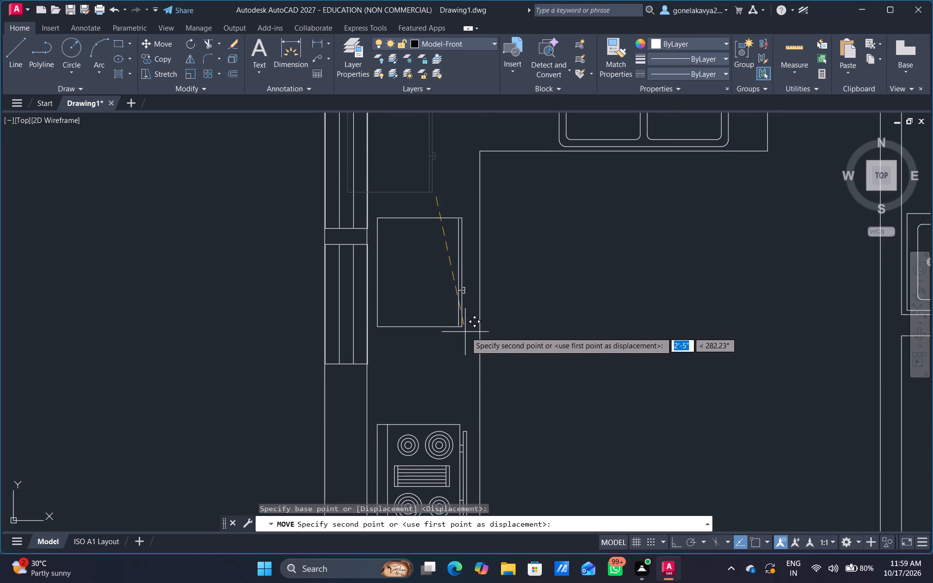
click(468, 324)
scroll(529, 328, down, 4)
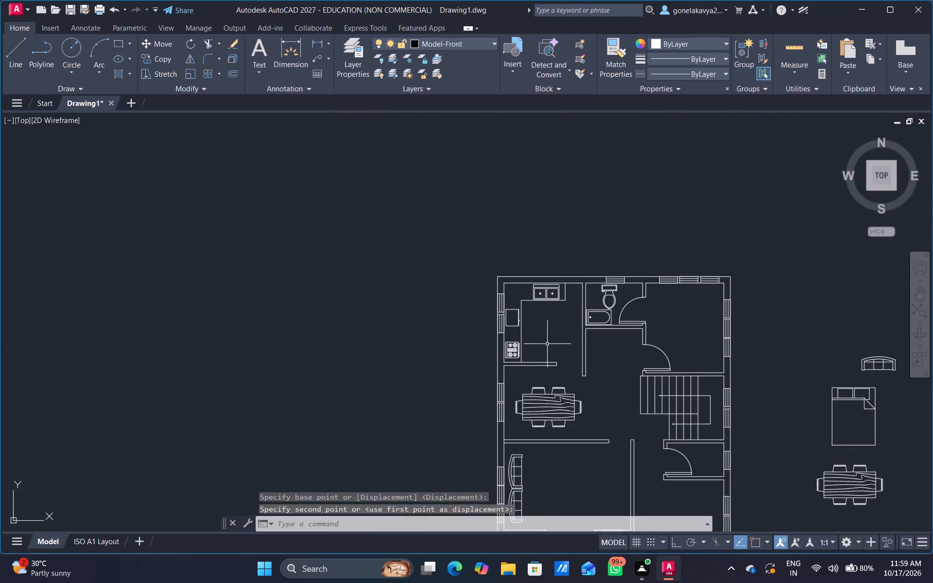
middle_drag(548, 344, 394, 209)
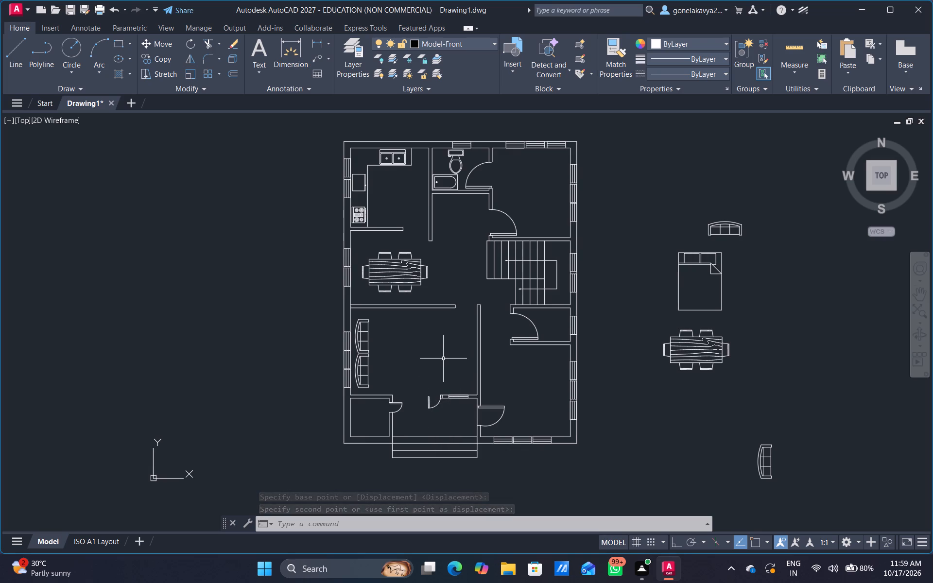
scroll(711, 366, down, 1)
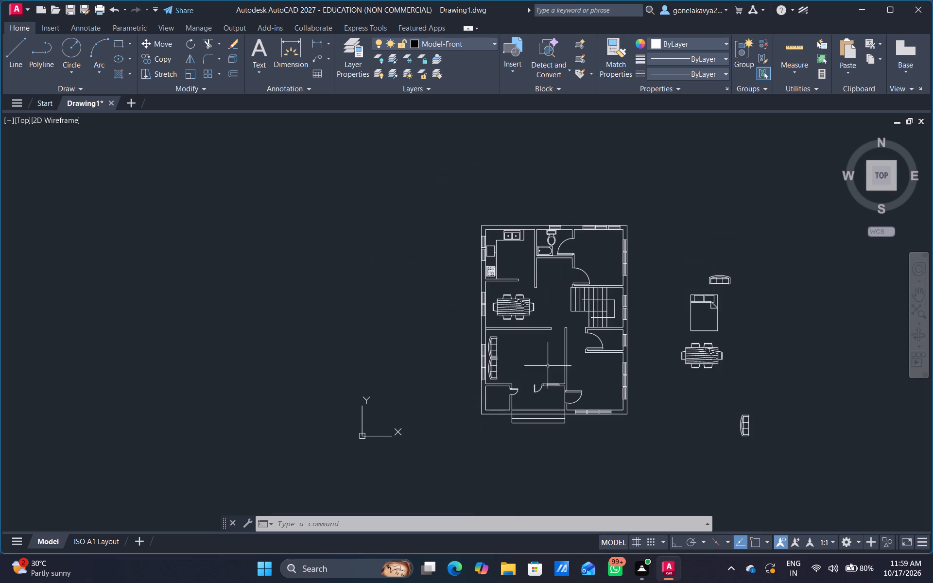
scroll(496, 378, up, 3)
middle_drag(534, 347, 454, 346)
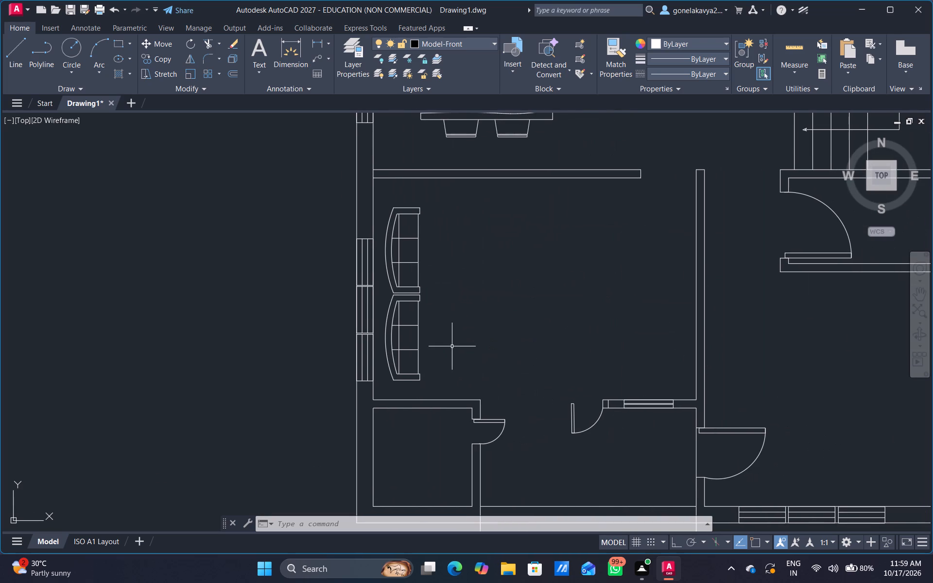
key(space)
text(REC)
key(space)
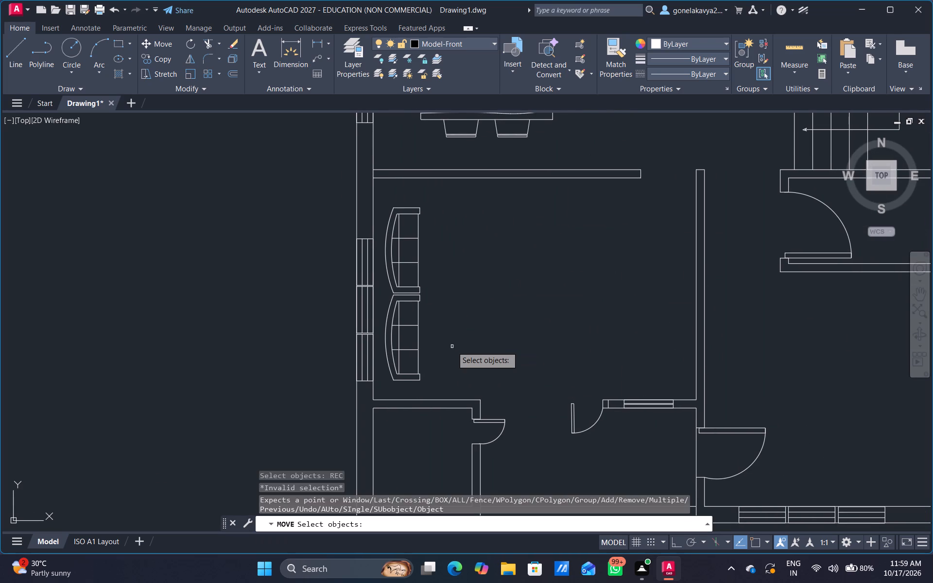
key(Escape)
Draw a coffee table east of the two sofas: a rectangle about 1'-11" by 3'-6" with a slightly smaller rectangle inside it.
text(REC)
key(space)
scroll(459, 309, up, 1)
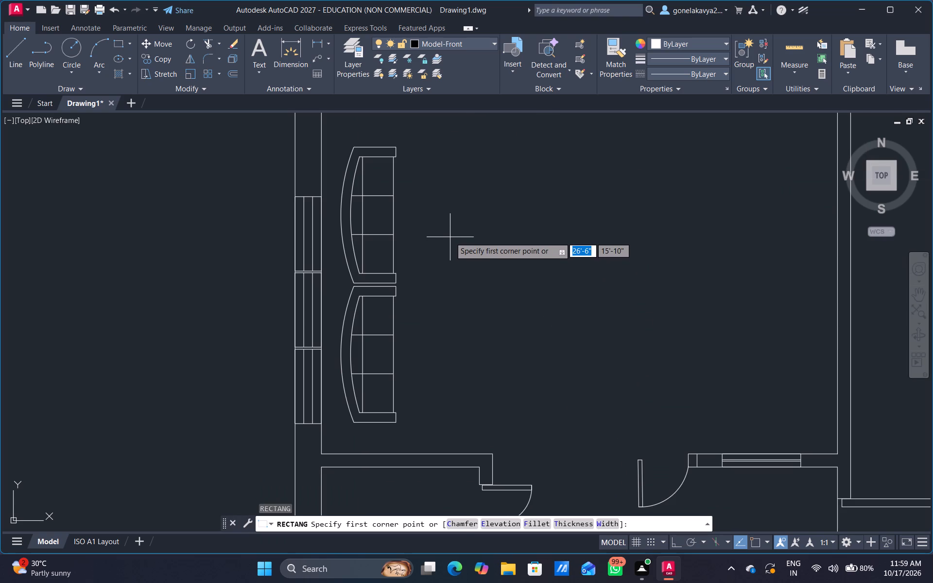
drag(450, 236, 450, 242)
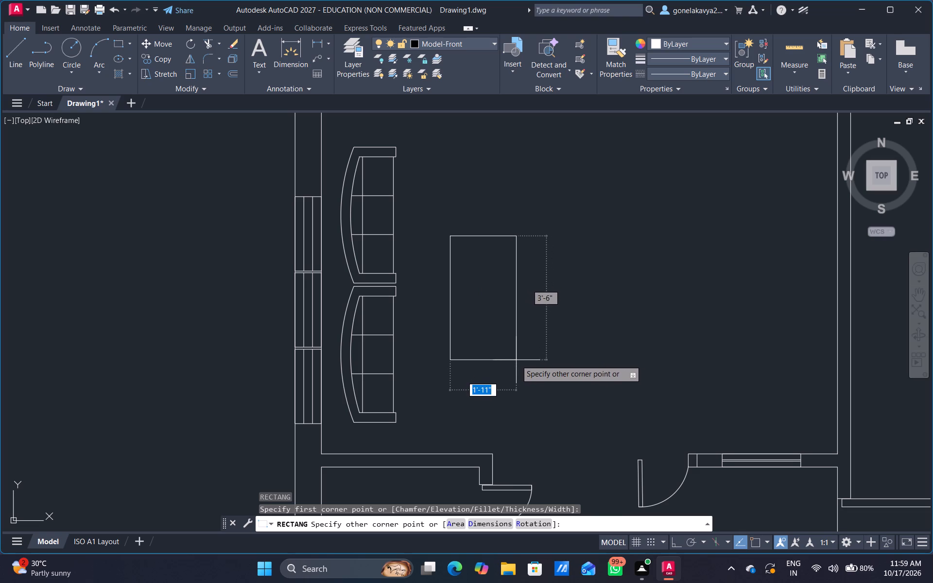
click(516, 360)
key(space)
scroll(458, 262, up, 1)
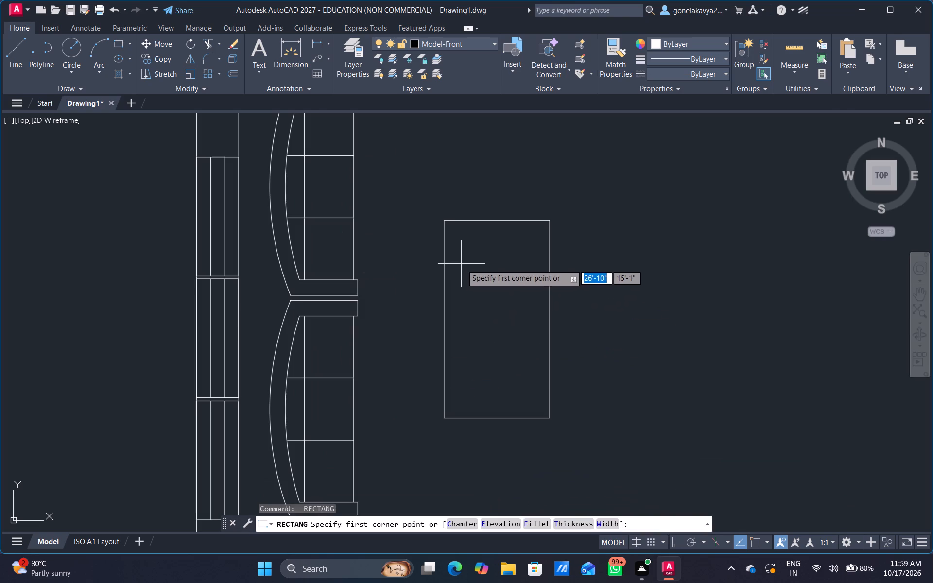
click(455, 236)
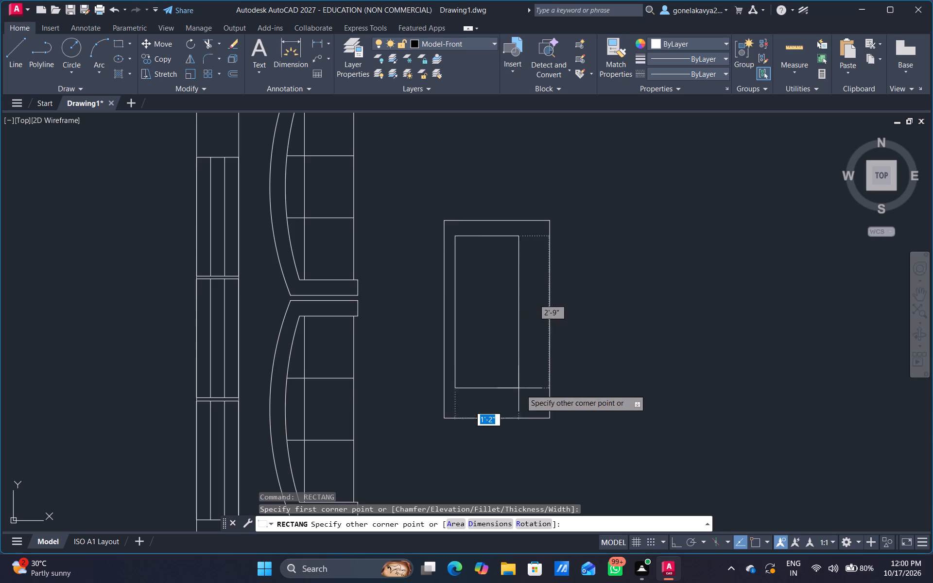
click(540, 407)
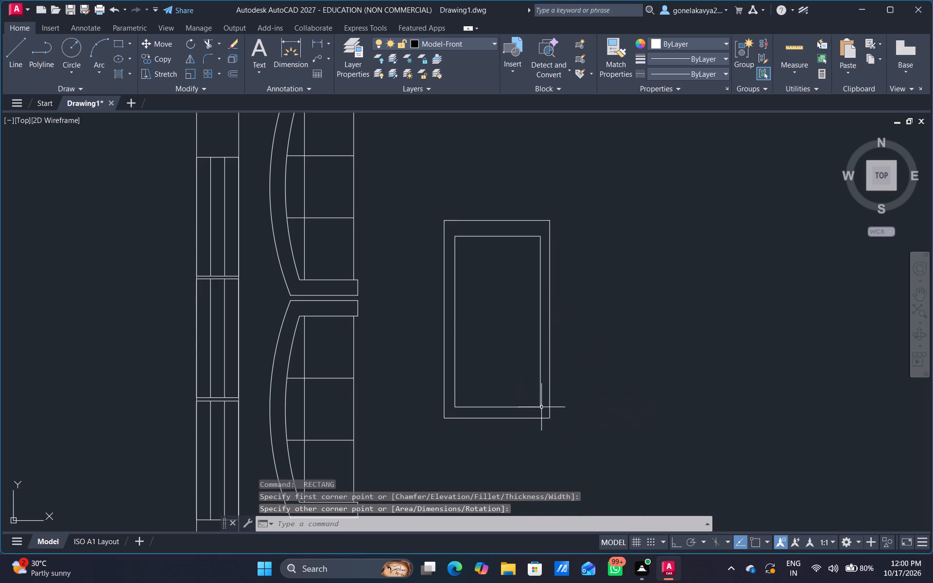
Draw a long, shallow rectangle for the TV unit against the living room's east wall, facing the sofas.
scroll(703, 354, down, 2)
middle_drag(733, 344, 441, 317)
key(space)
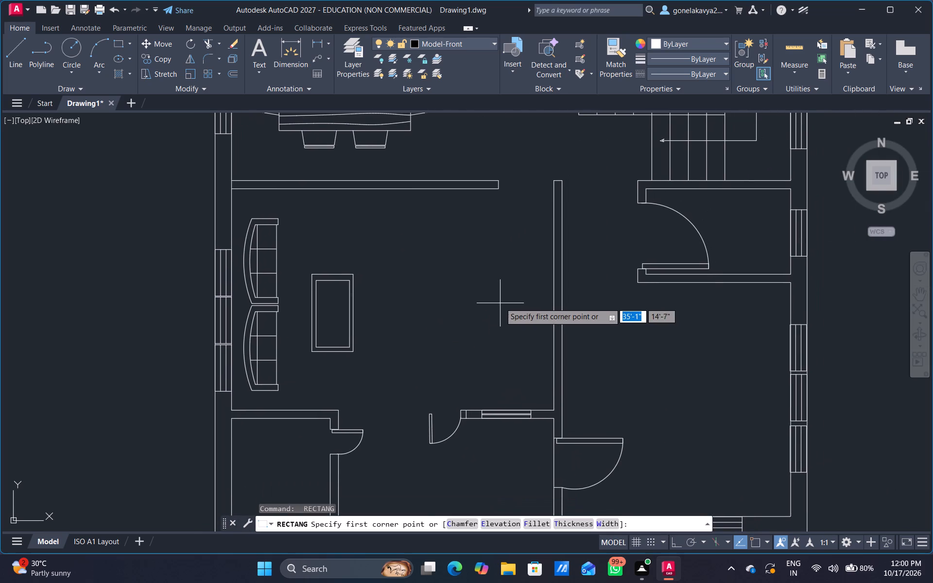
scroll(502, 294, up, 1)
middle_drag(506, 294, 441, 321)
scroll(504, 285, up, 1)
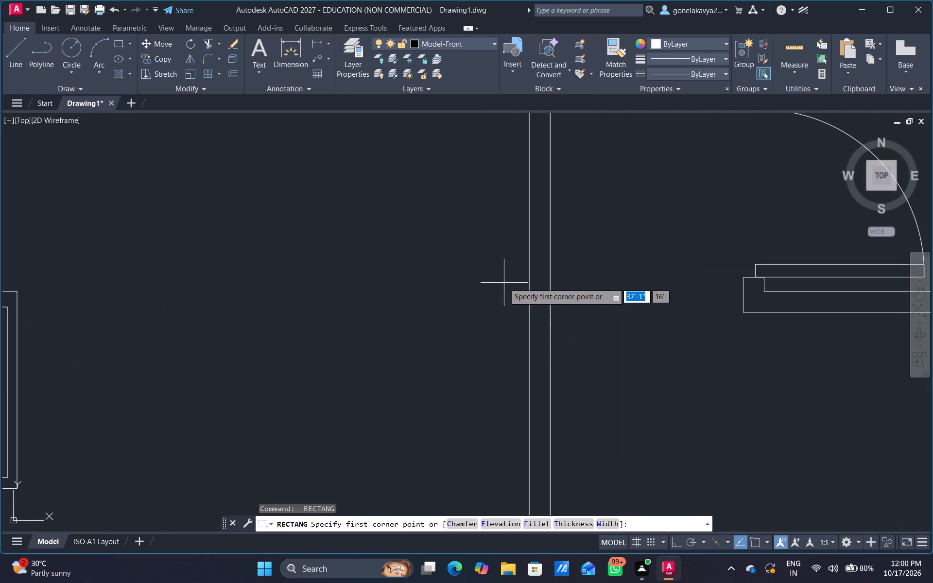
click(529, 203)
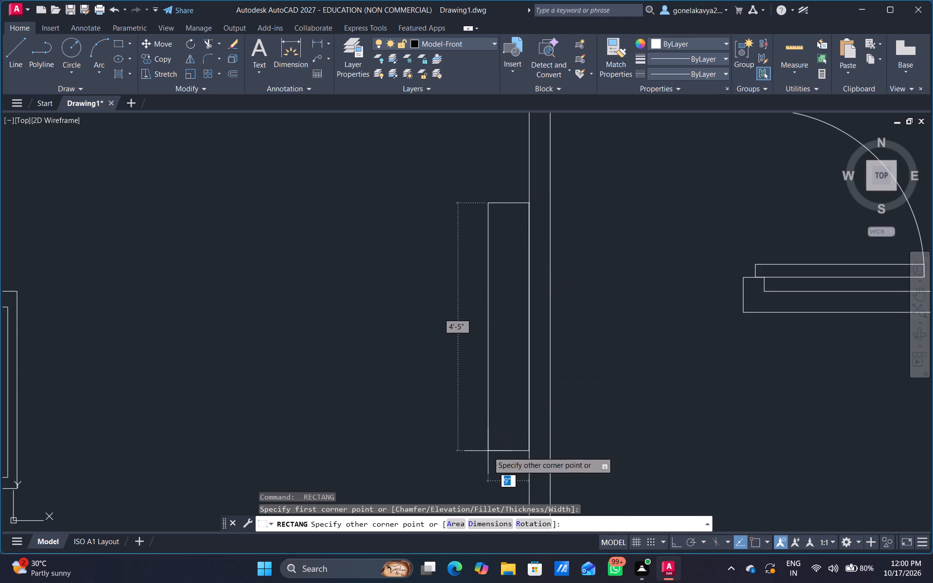
middle_drag(476, 463, 476, 405)
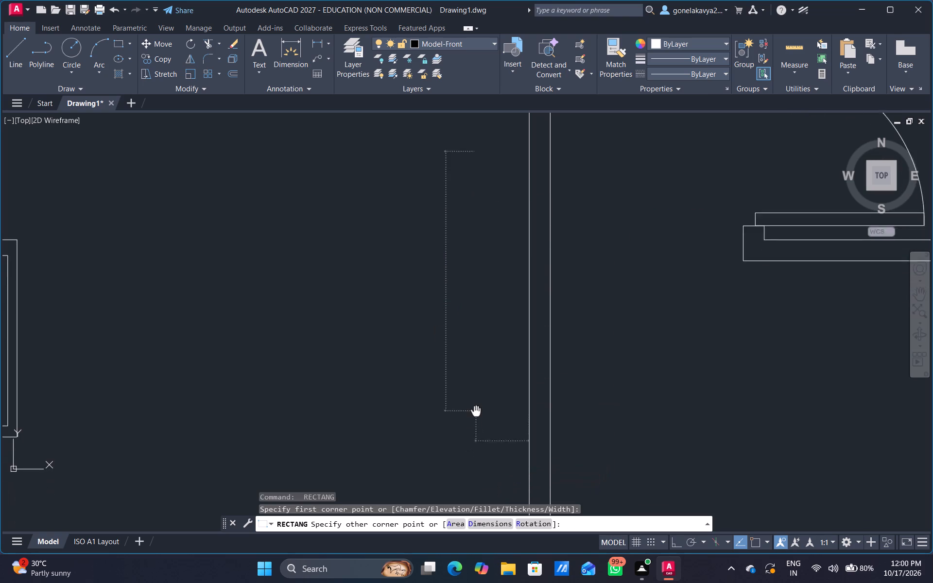
middle_drag(476, 405, 476, 403)
scroll(476, 403, up, 1)
click(460, 422)
scroll(516, 339, down, 2)
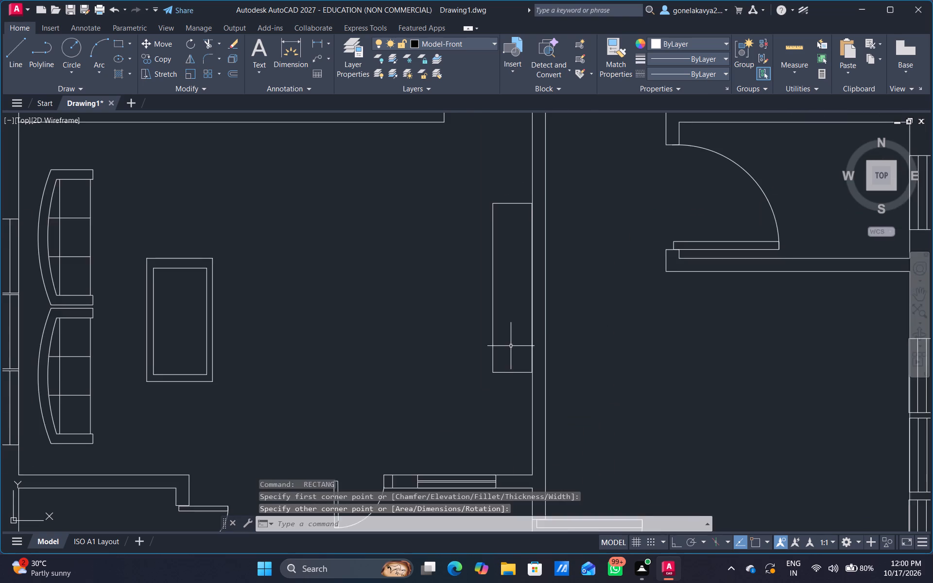
Draw a thin rectangle about 2" by 4'-3" lengthwise inside the TV unit to represent the TV.
middle_drag(510, 347, 472, 394)
scroll(472, 394, up, 1)
key(space)
middle_drag(491, 230, 493, 247)
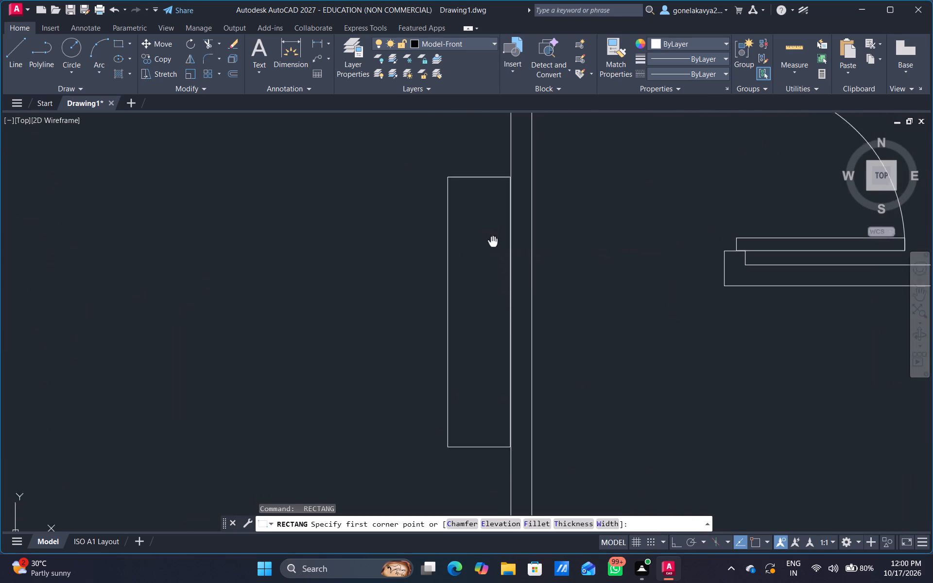
middle_drag(493, 247, 491, 271)
scroll(490, 235, up, 2)
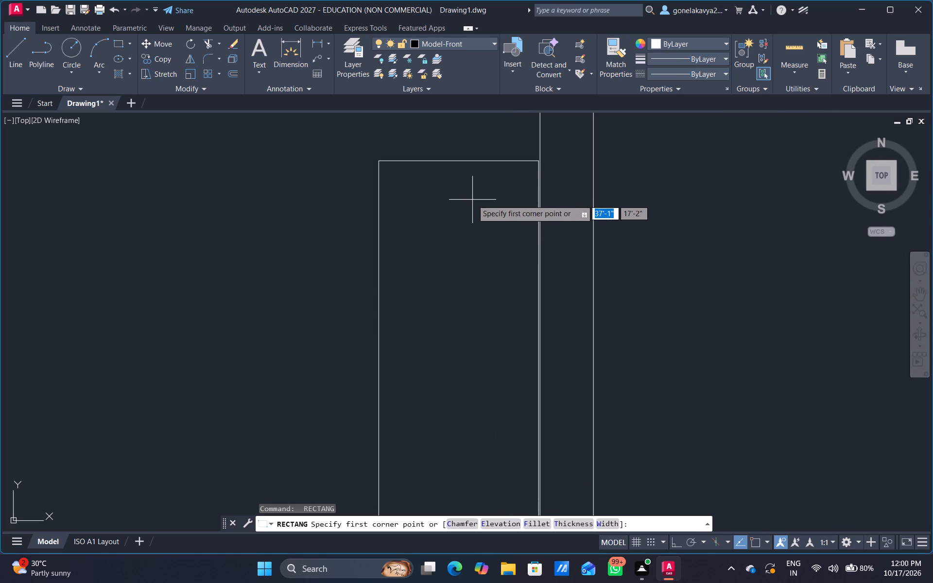
click(473, 198)
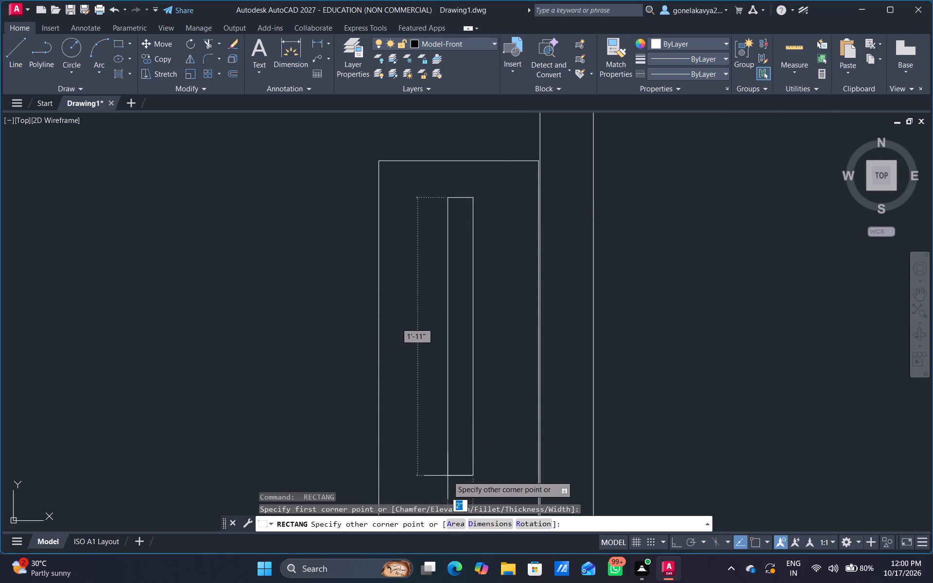
middle_drag(448, 475, 465, 274)
middle_drag(462, 456, 462, 383)
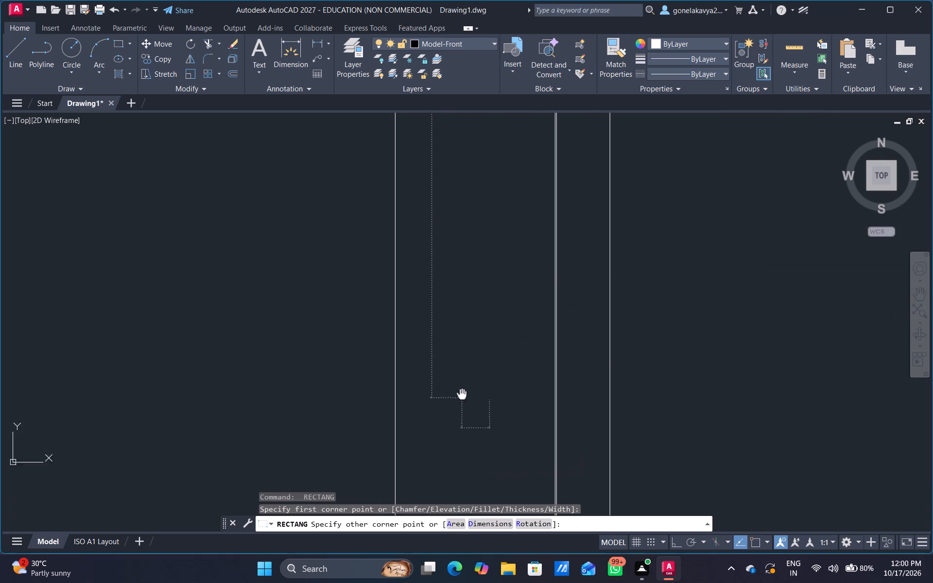
middle_drag(462, 383, 462, 354)
scroll(483, 414, down, 1)
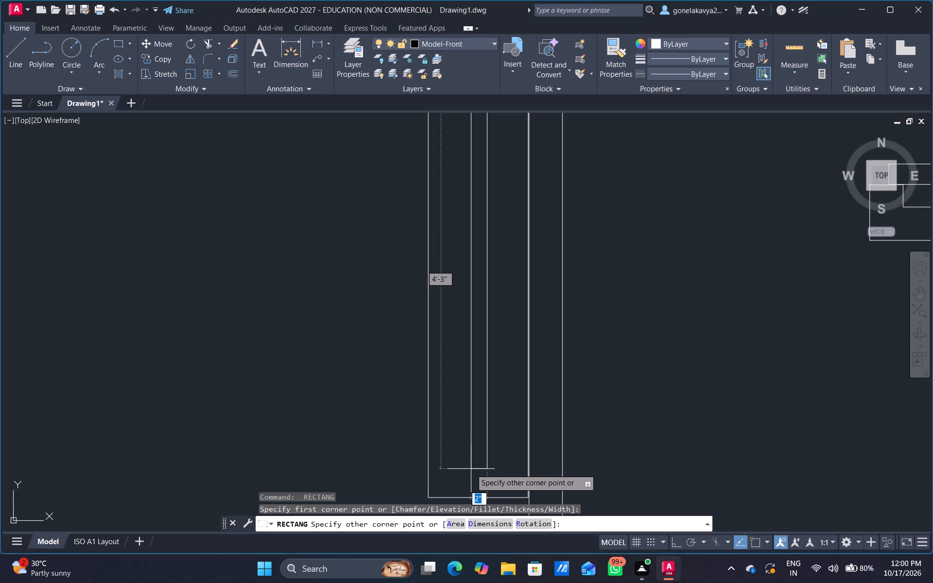
click(471, 469)
Draw a narrow rectangle about 1" by 2'-3" against the east edge of the thin TV rectangle, near its middle.
middle_drag(504, 374, 491, 460)
key(space)
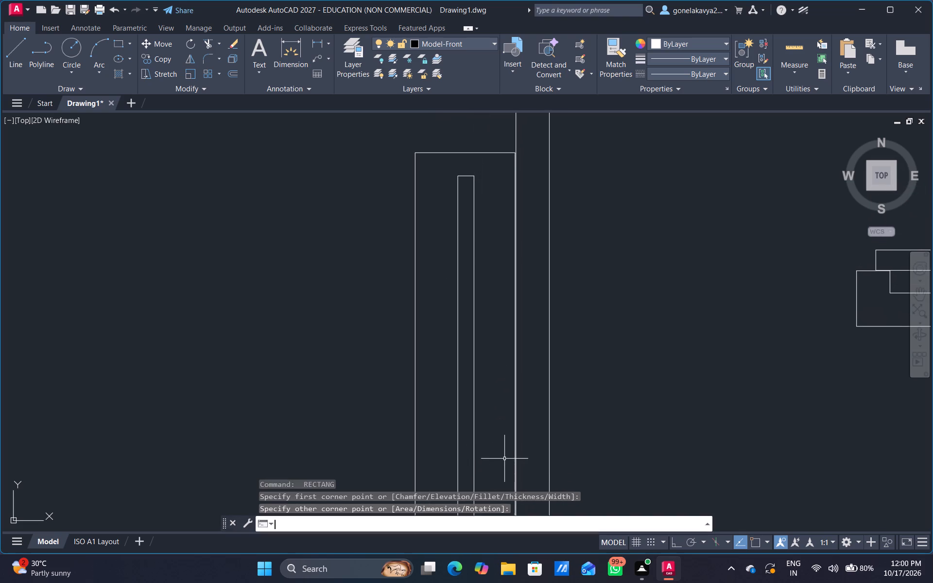
scroll(475, 278, up, 1)
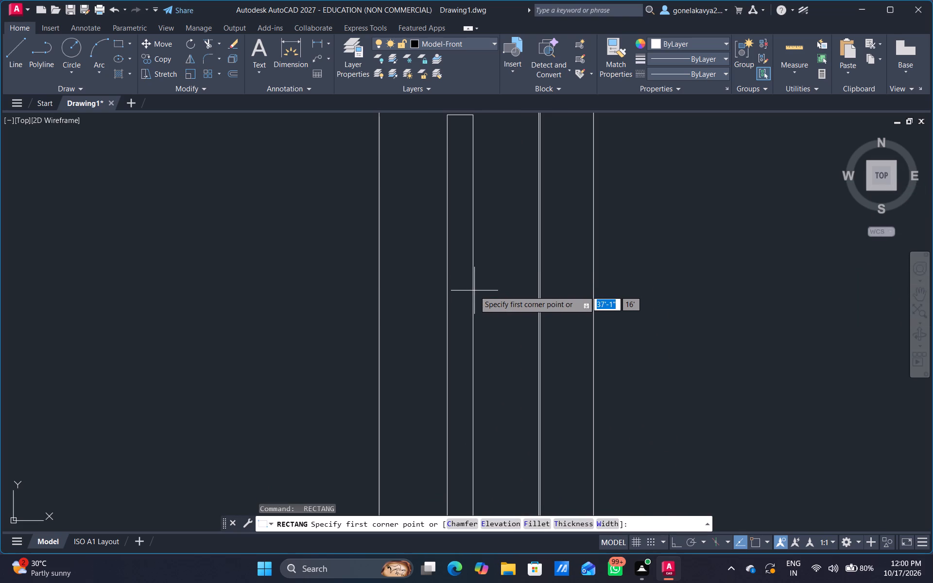
click(473, 291)
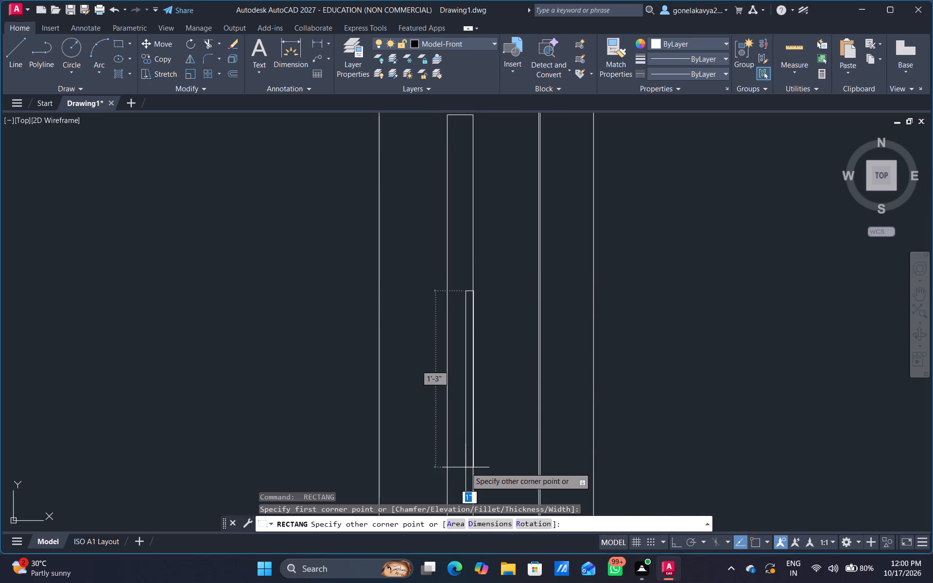
middle_drag(480, 473, 478, 314)
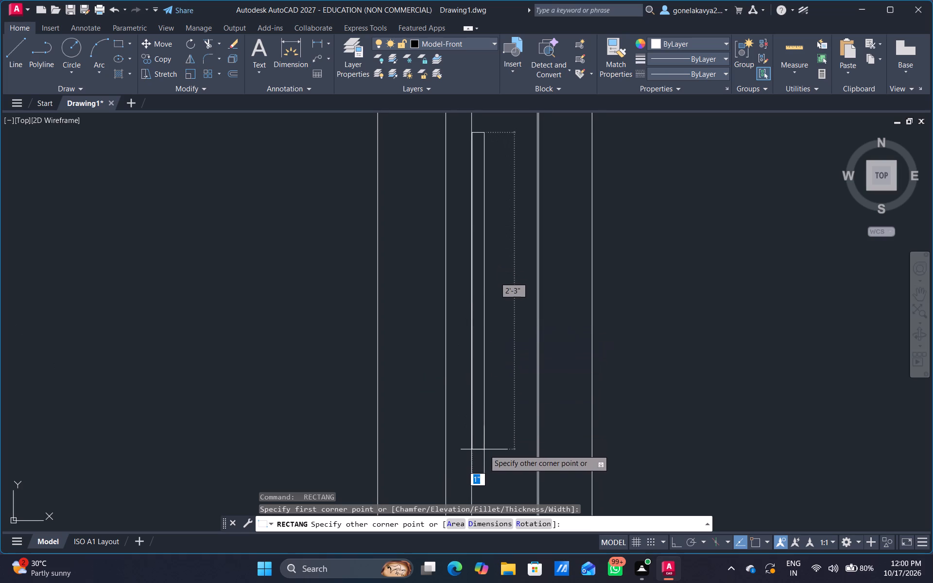
click(486, 449)
Draw a matching narrow rectangle about 1" by 2'-3" against the west edge of the thin TV rectangle.
scroll(455, 350, down, 1)
middle_drag(436, 319, 449, 364)
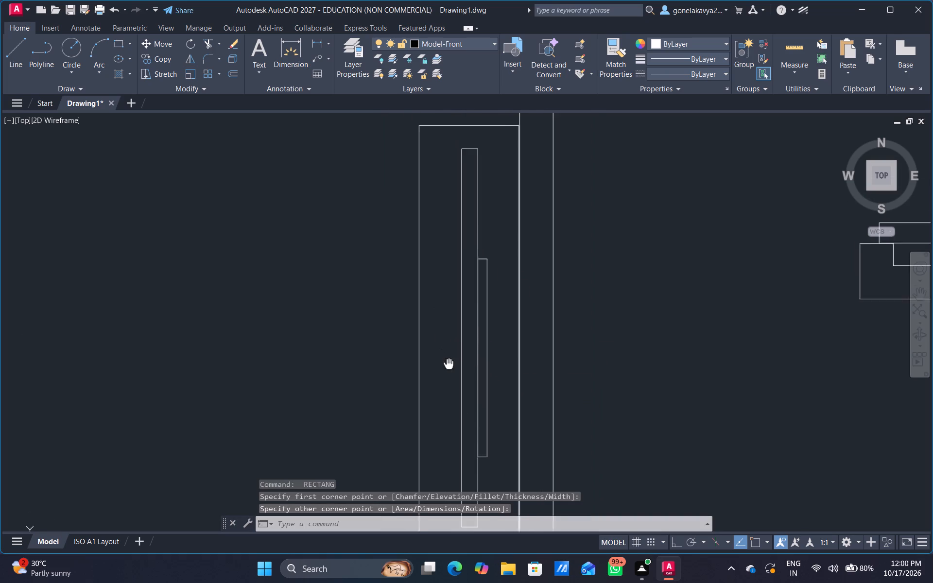
middle_drag(449, 364, 460, 357)
key(space)
scroll(474, 267, up, 2)
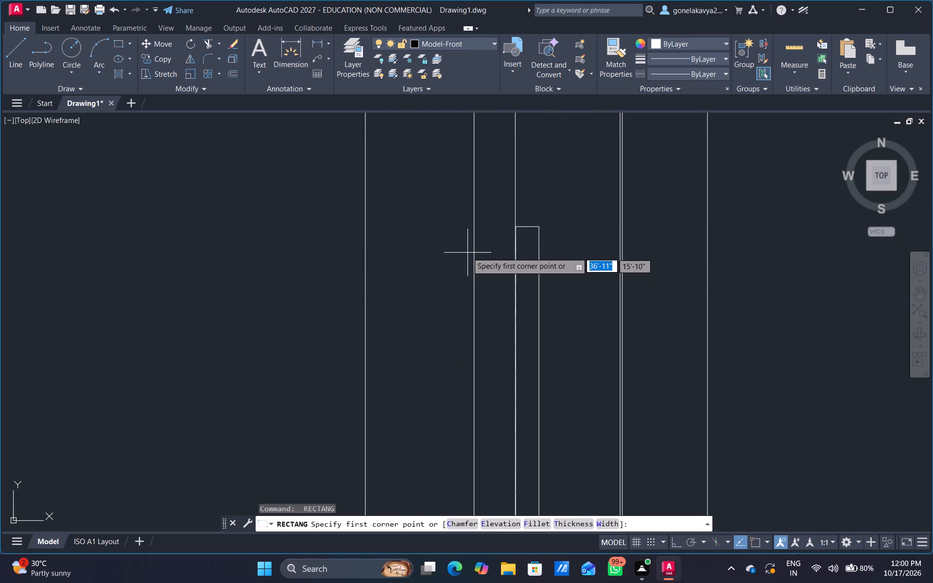
click(474, 232)
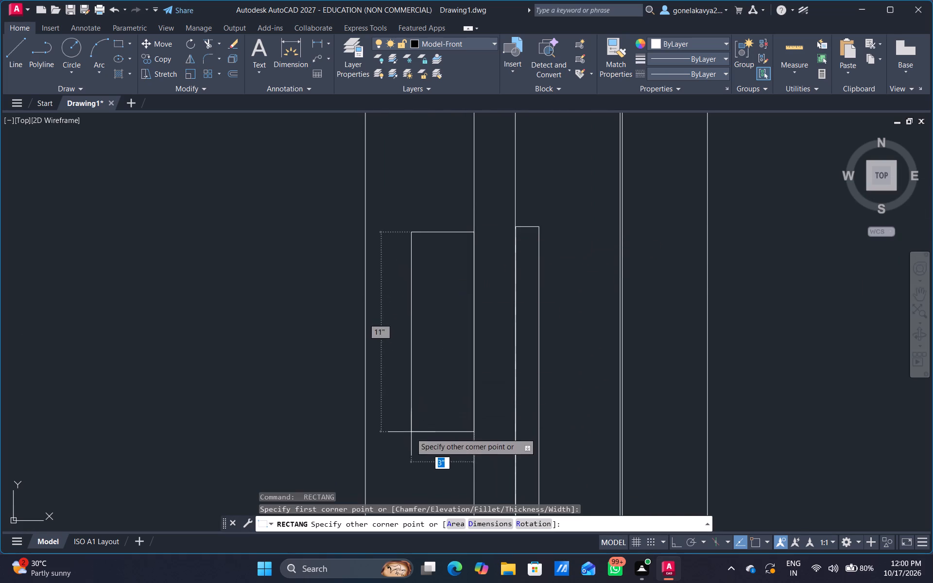
middle_drag(433, 455, 434, 261)
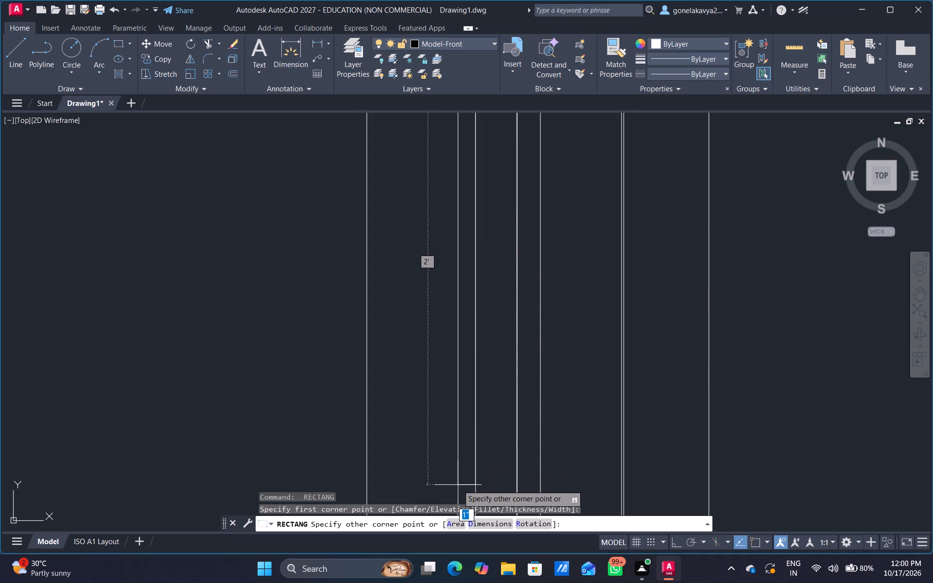
middle_drag(460, 468, 485, 206)
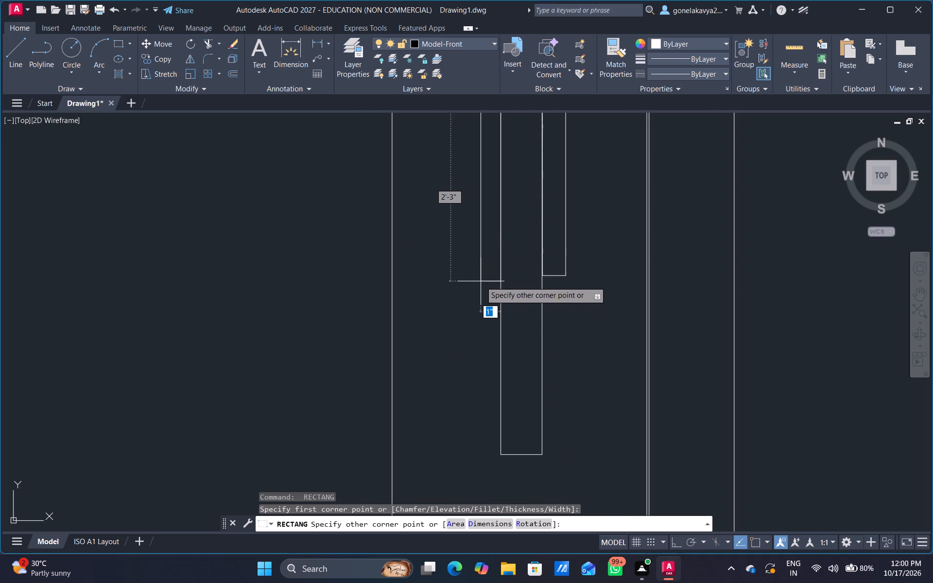
click(477, 274)
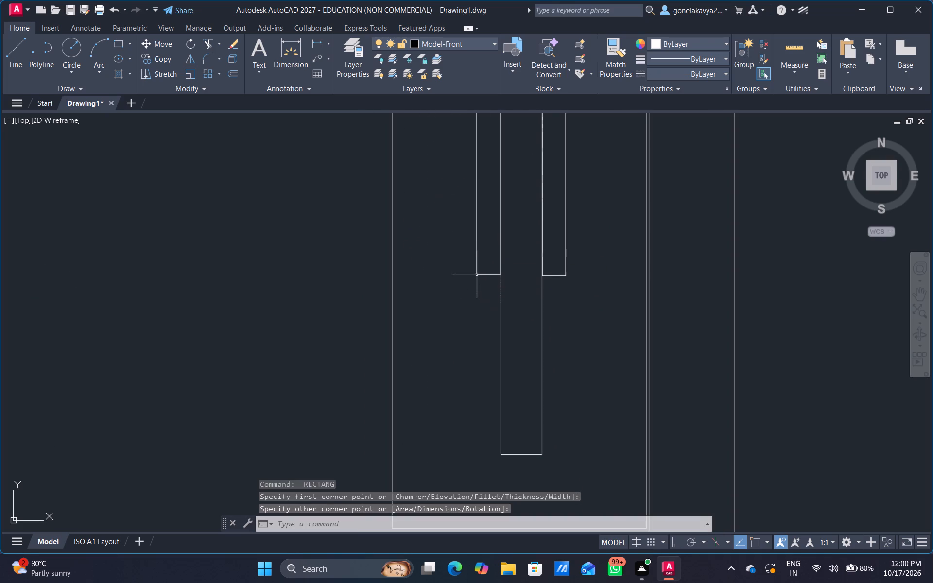
Copy the north bathroom's toilet into the small bathroom south of the stairs, in its northeast corner beside the window.
scroll(501, 304, down, 3)
scroll(618, 344, down, 1)
middle_drag(638, 350, 555, 315)
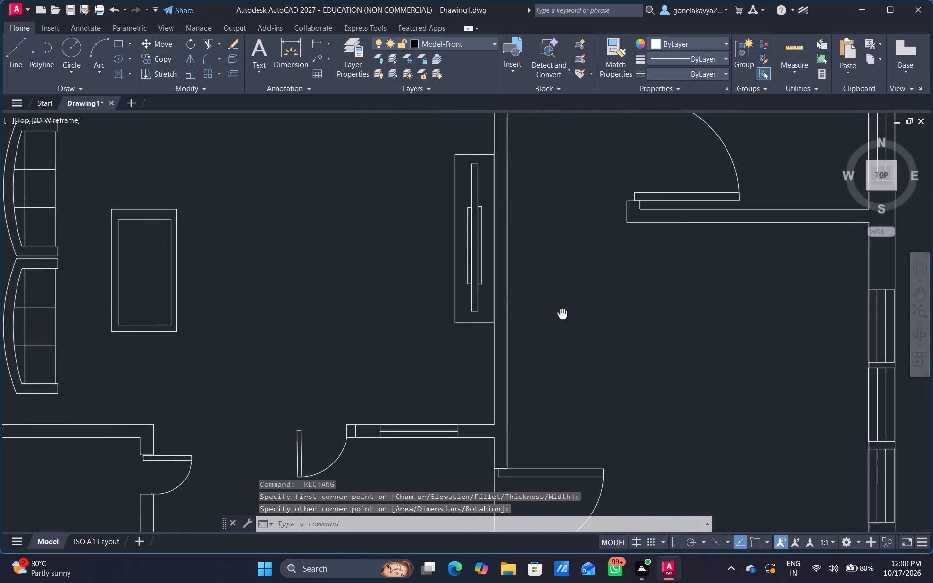
middle_drag(555, 315, 519, 331)
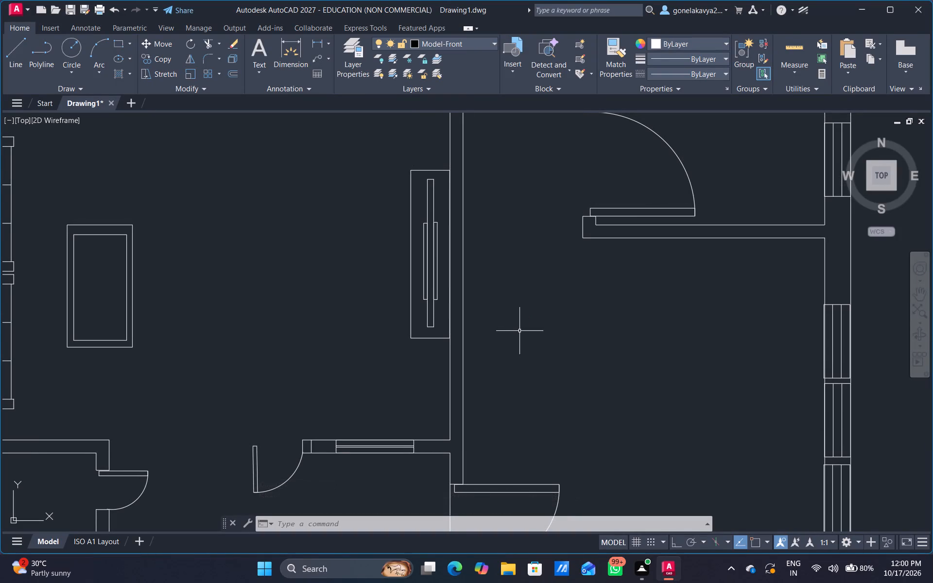
scroll(519, 331, down, 2)
scroll(651, 377, down, 1)
middle_drag(688, 397, 652, 385)
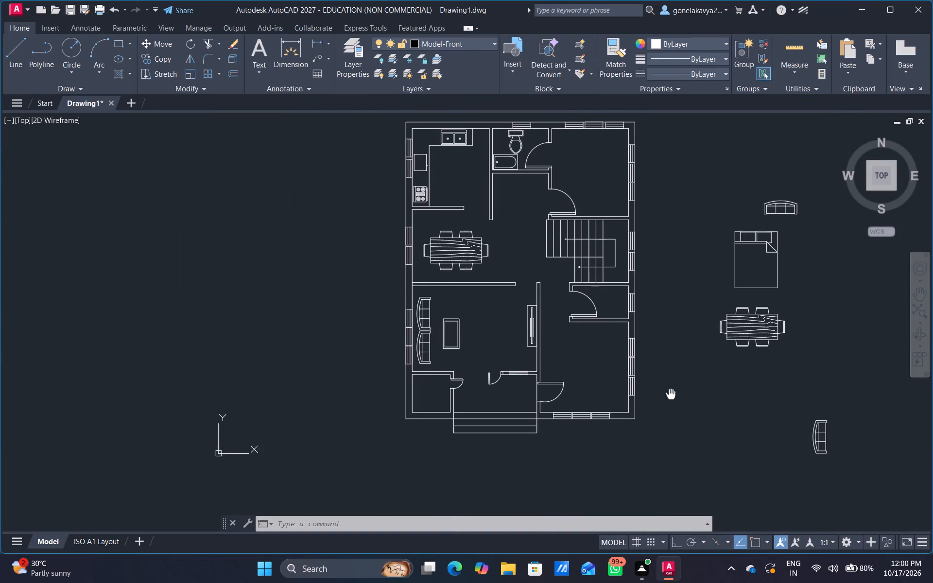
middle_drag(652, 385, 578, 449)
scroll(440, 192, up, 3)
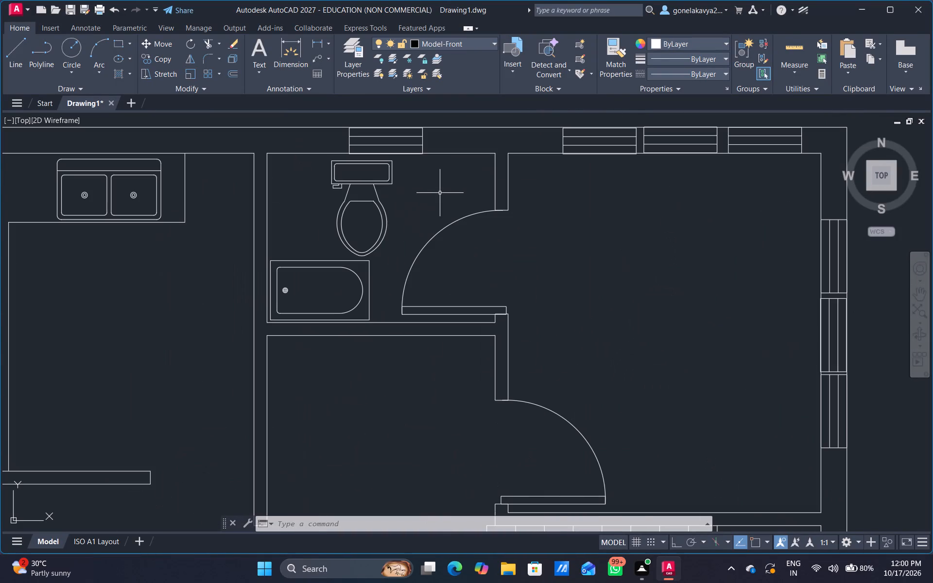
click(379, 237)
right_click(380, 238)
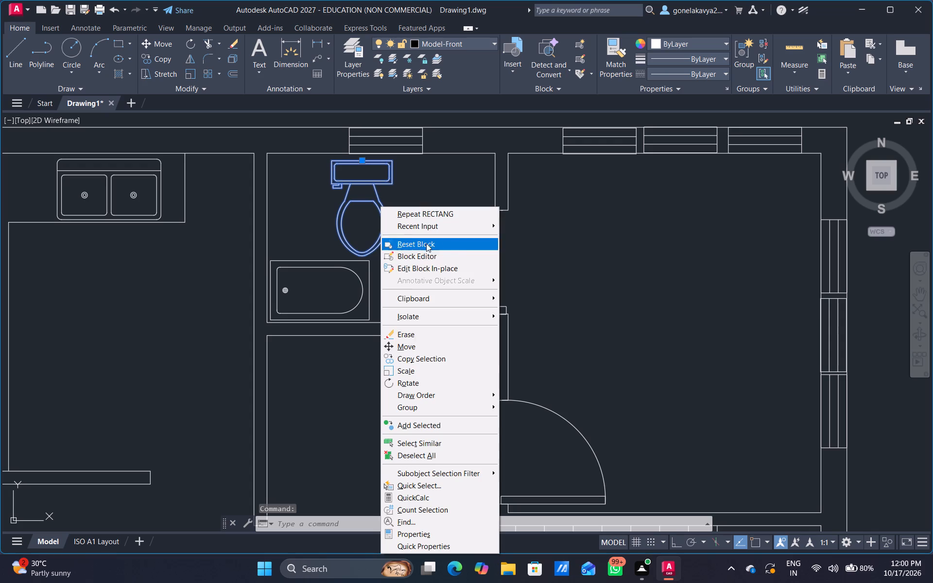
click(469, 356)
drag(404, 223, 416, 238)
middle_drag(731, 453, 570, 38)
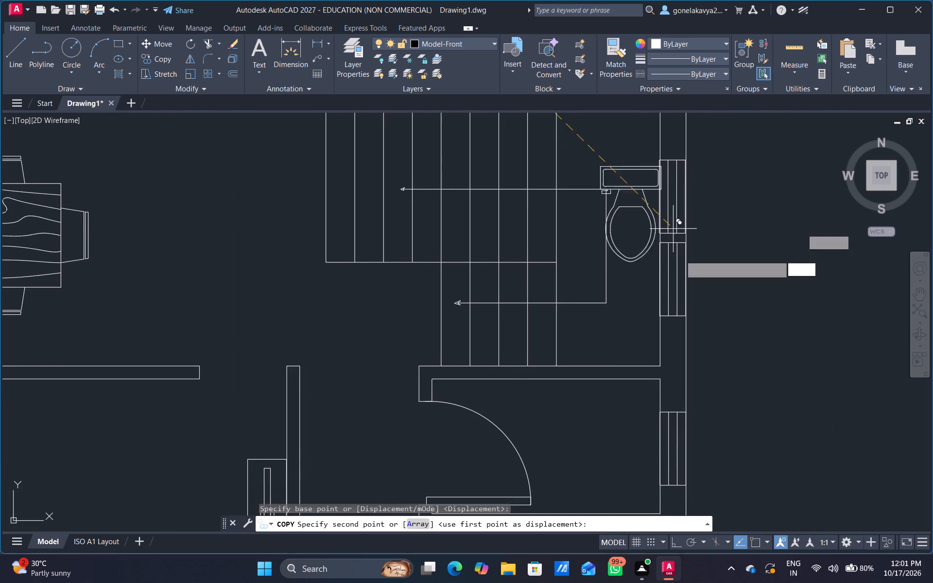
middle_drag(640, 463, 568, 307)
scroll(595, 273, down, 1)
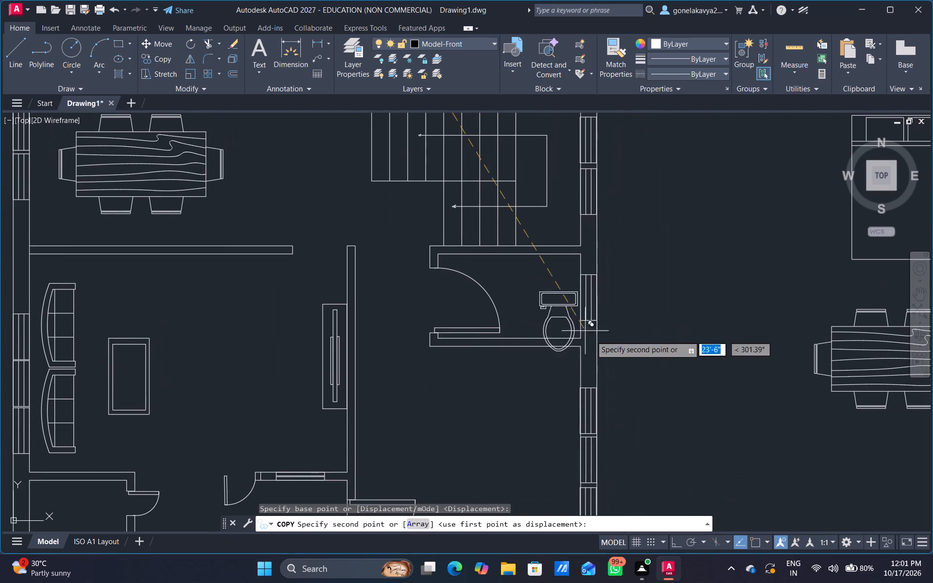
scroll(578, 296, up, 2)
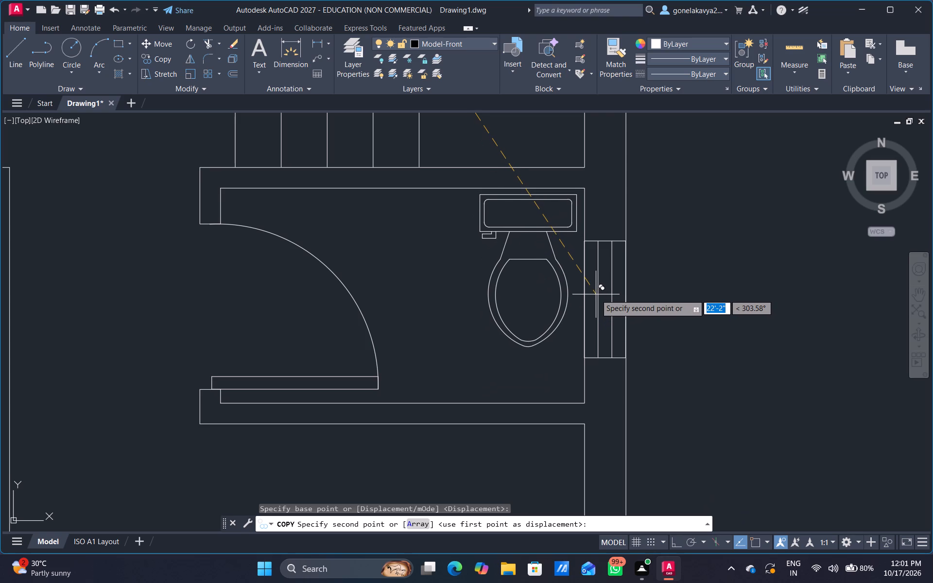
click(596, 296)
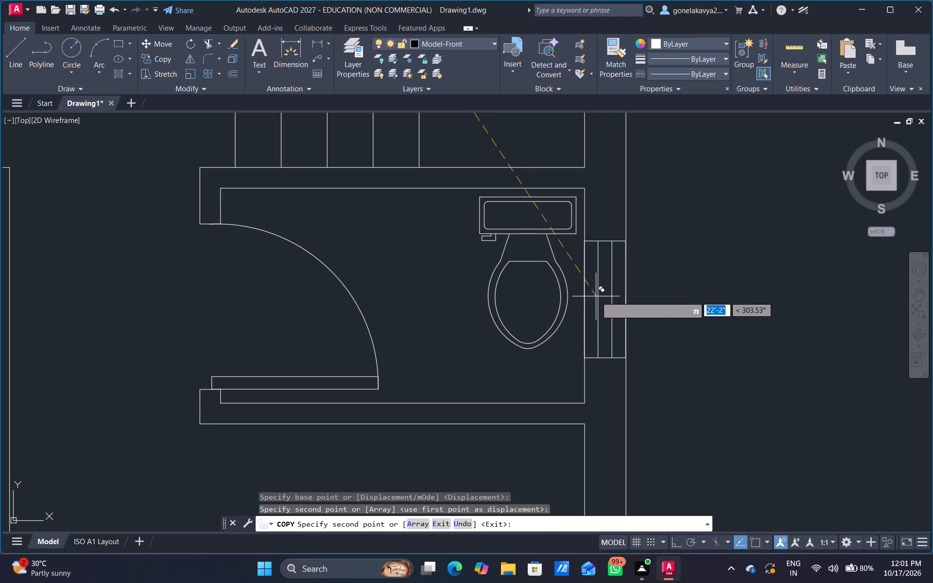
key(Escape)
scroll(595, 318, down, 4)
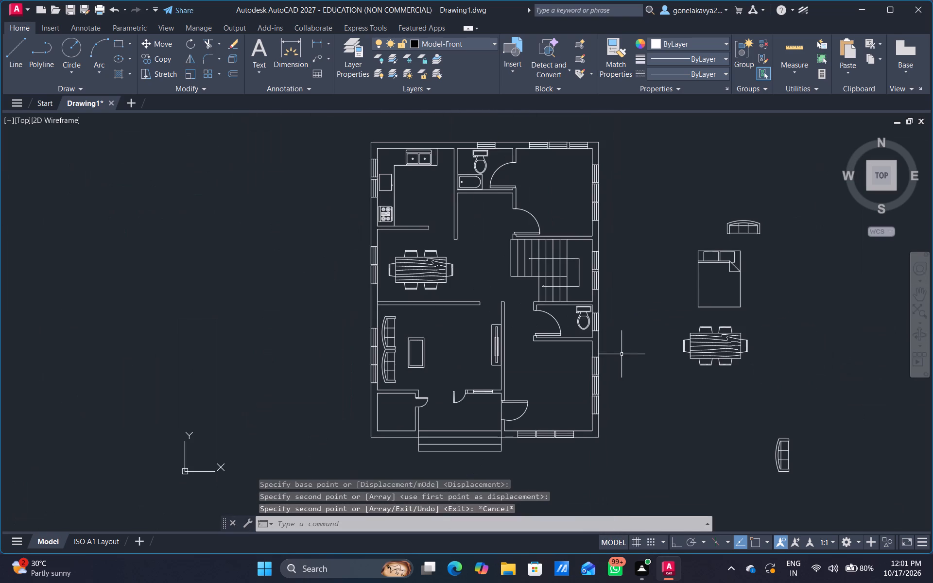
Delete the spare dining table and the spare rotated sofa lying outside the plan to the east.
middle_drag(639, 360, 580, 370)
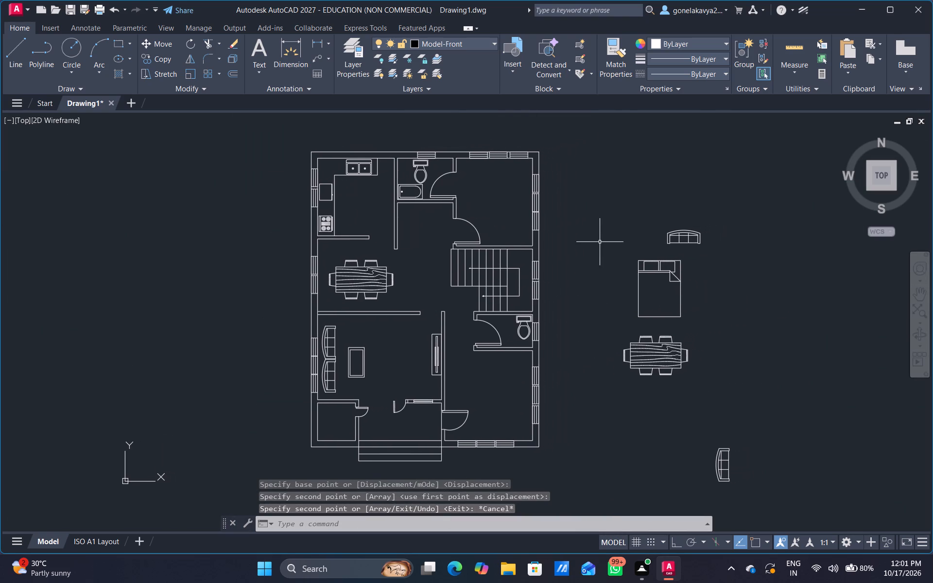
drag(761, 501, 643, 429)
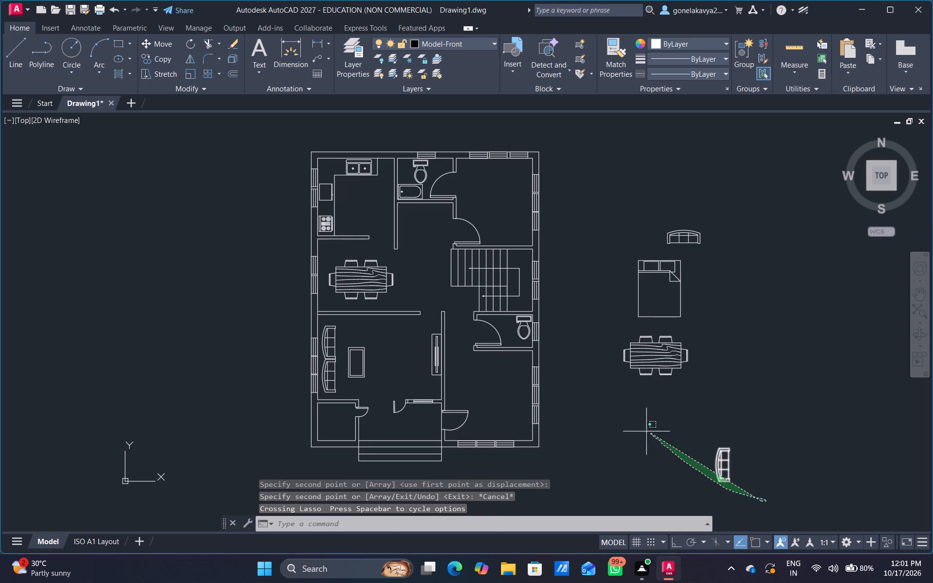
drag(643, 429, 687, 333)
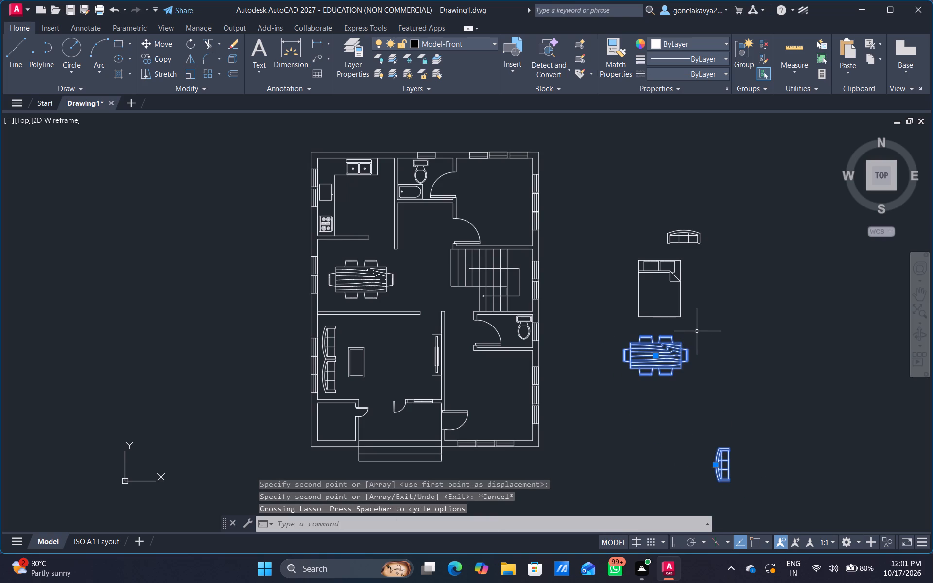
key(Delete)
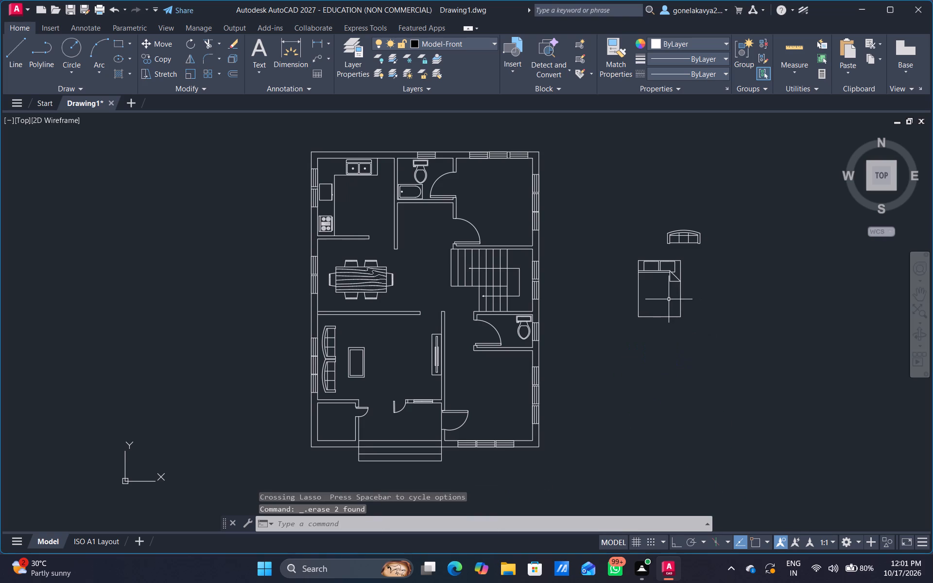
Rotate the spare double bed outside the plan by 270° with Ortho on, so its pillows face east.
click(654, 269)
right_click(658, 269)
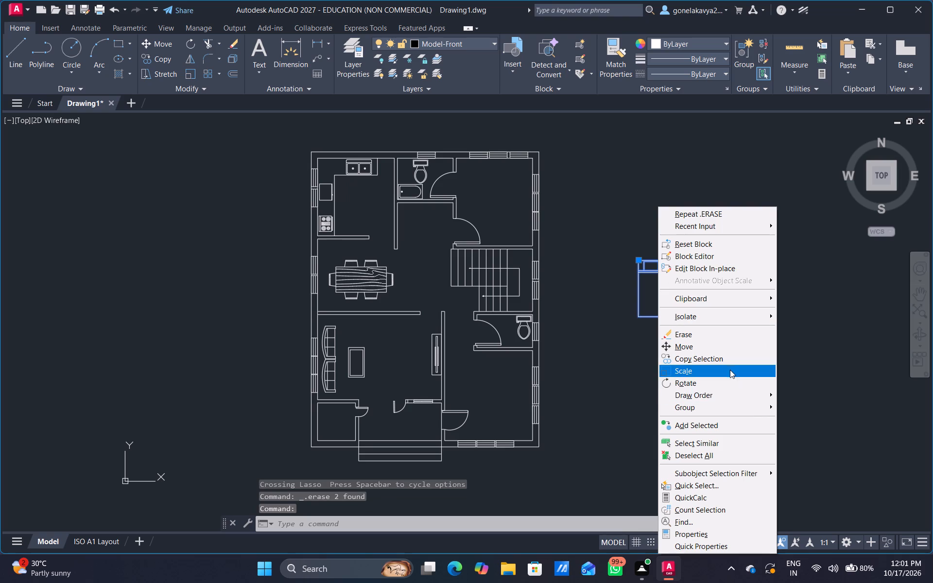
click(730, 384)
click(676, 540)
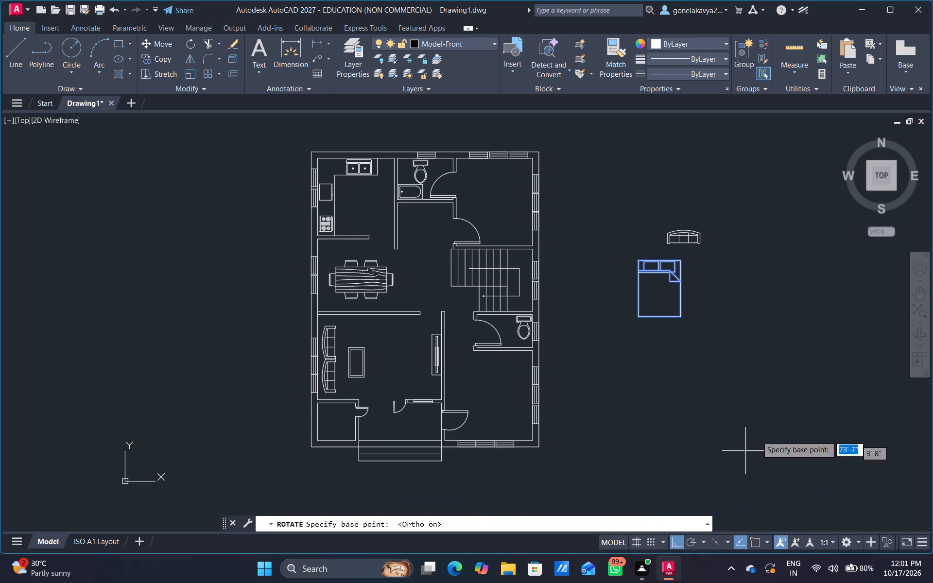
drag(760, 422, 735, 437)
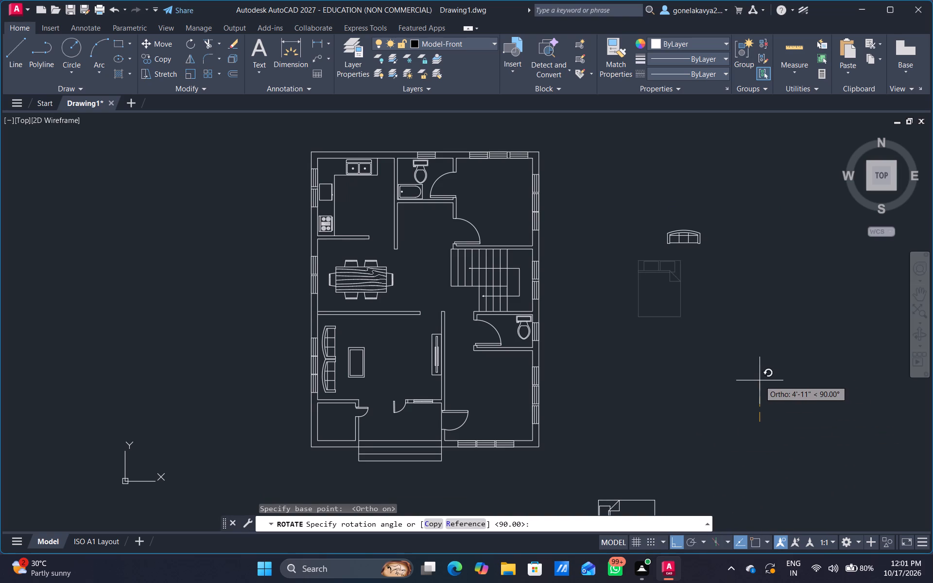
middle_drag(660, 433, 620, 307)
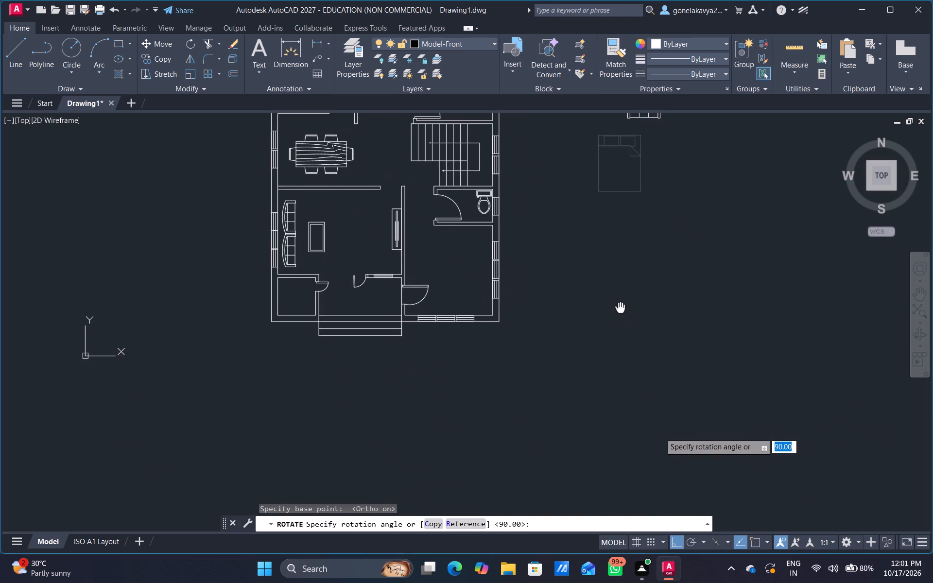
middle_drag(620, 307, 620, 305)
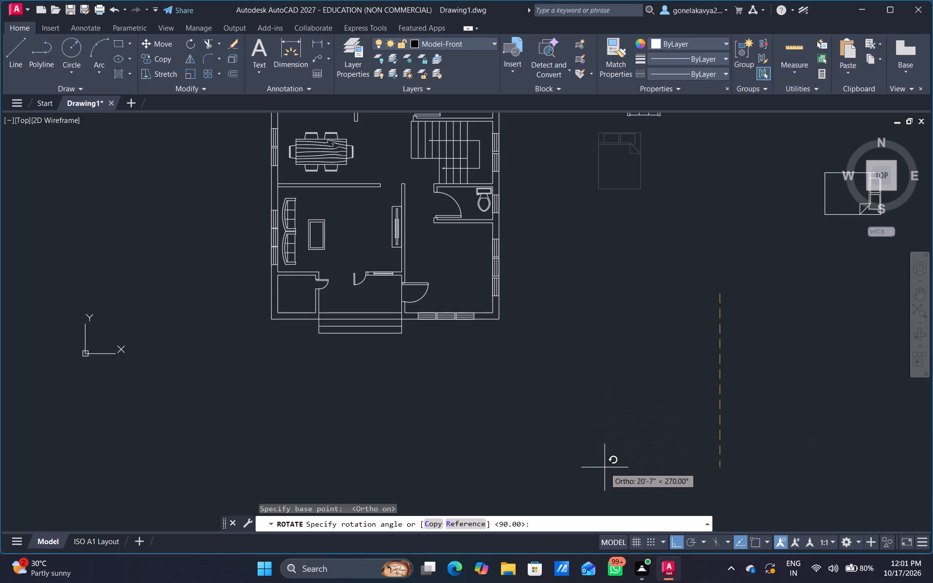
click(605, 467)
Scale the rotated double bed up slightly by eye, using a base point just south of it.
scroll(823, 285, down, 1)
middle_drag(777, 384, 729, 439)
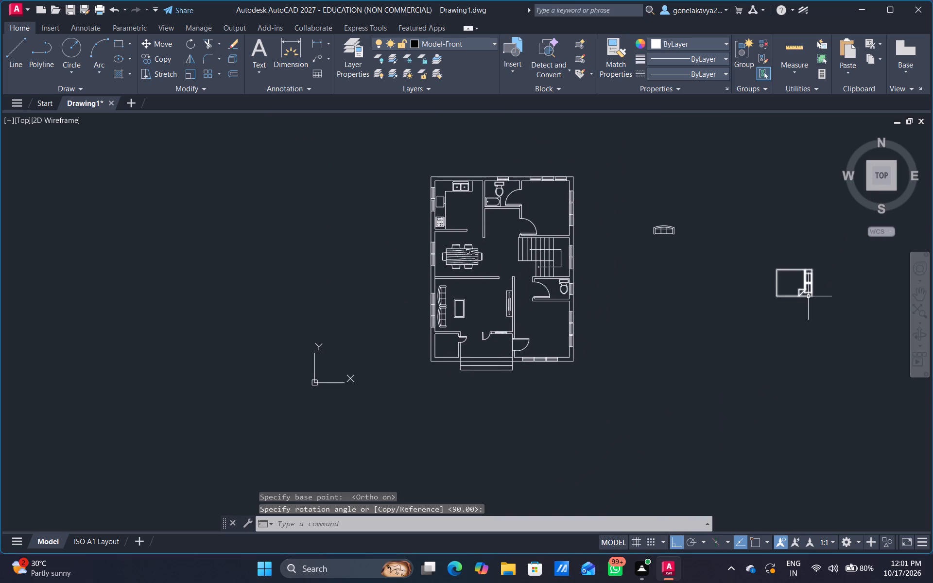
click(808, 288)
drag(808, 288, 808, 295)
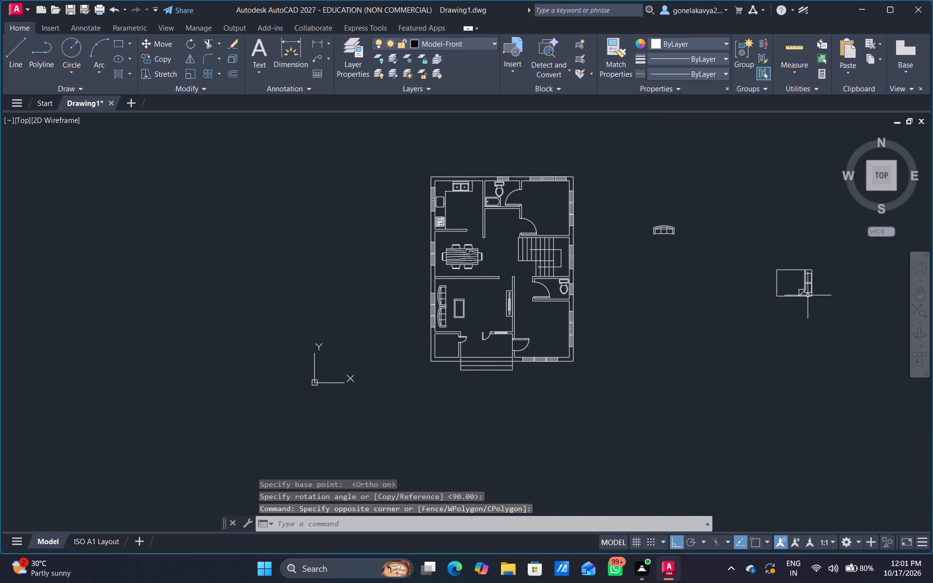
click(808, 295)
right_click(808, 296)
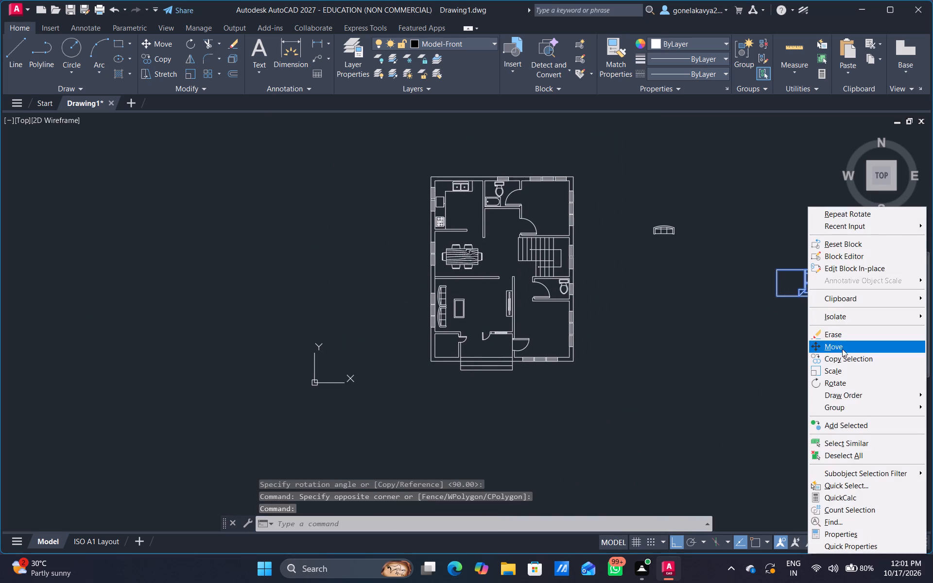
click(836, 368)
drag(821, 361, 825, 381)
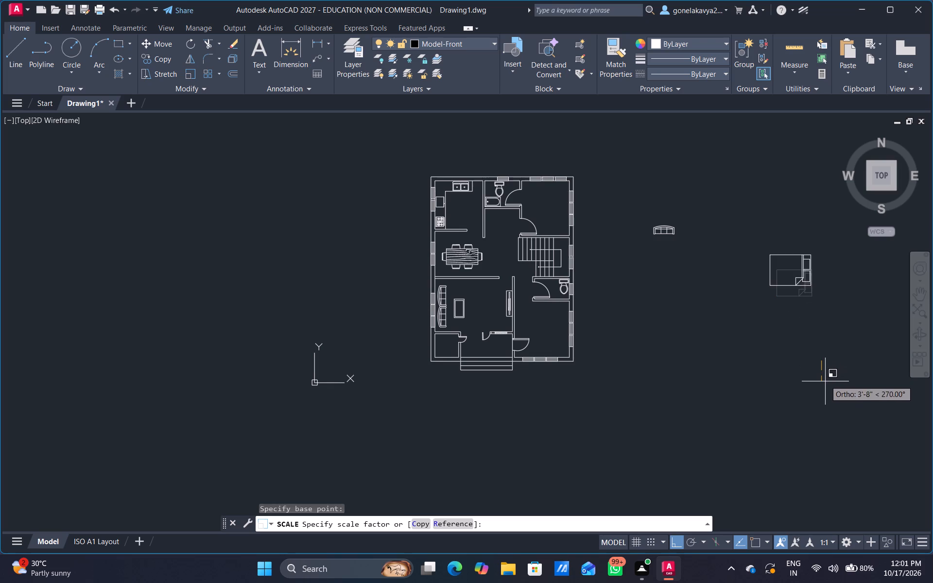
drag(825, 381, 823, 379)
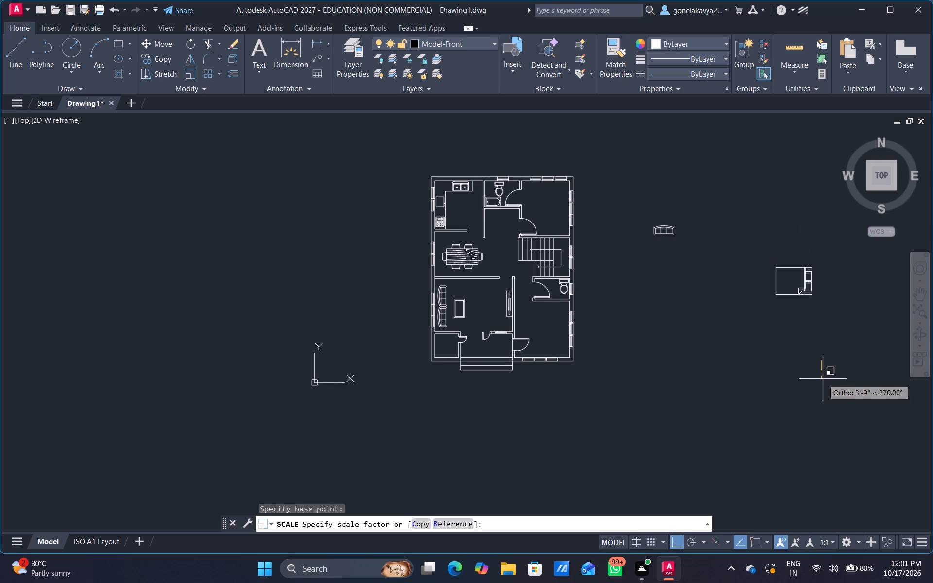
drag(823, 379, 822, 385)
click(822, 384)
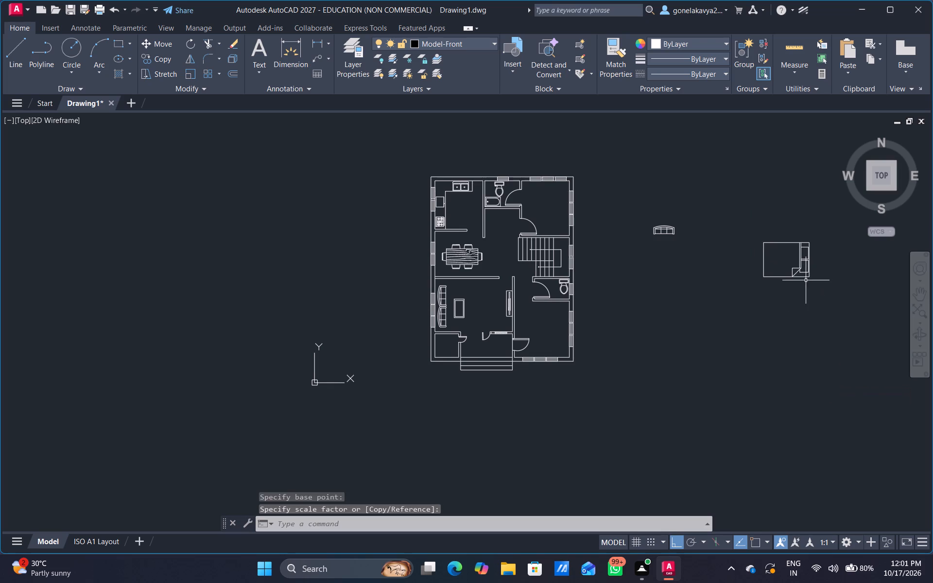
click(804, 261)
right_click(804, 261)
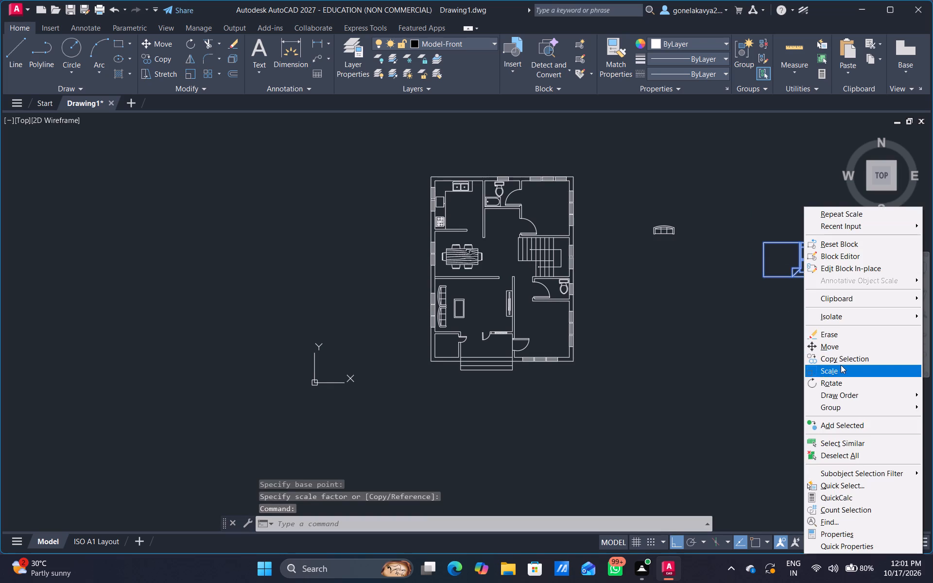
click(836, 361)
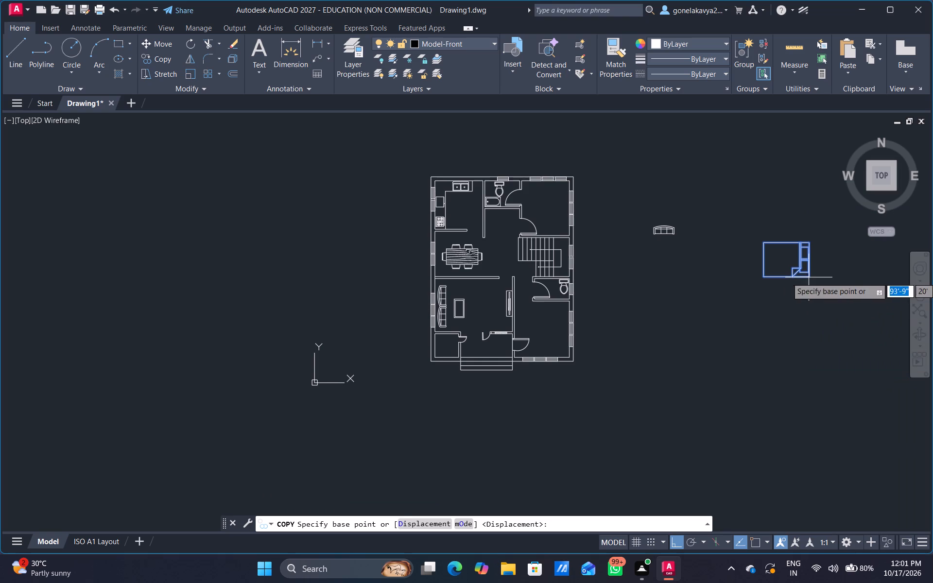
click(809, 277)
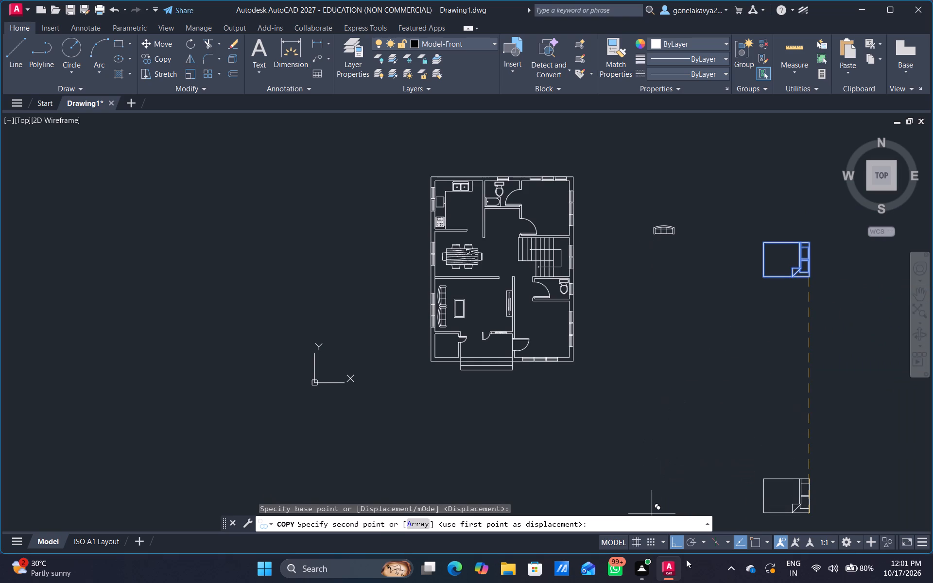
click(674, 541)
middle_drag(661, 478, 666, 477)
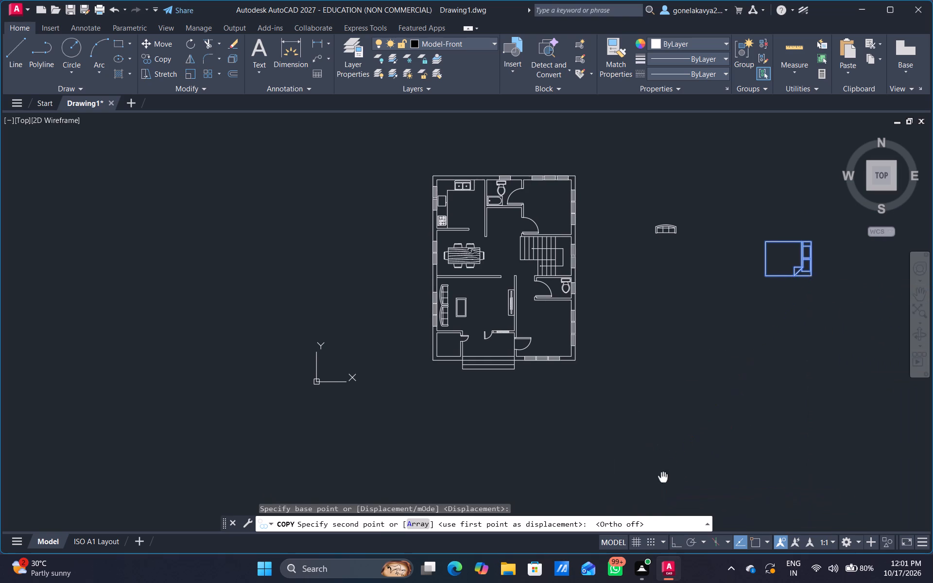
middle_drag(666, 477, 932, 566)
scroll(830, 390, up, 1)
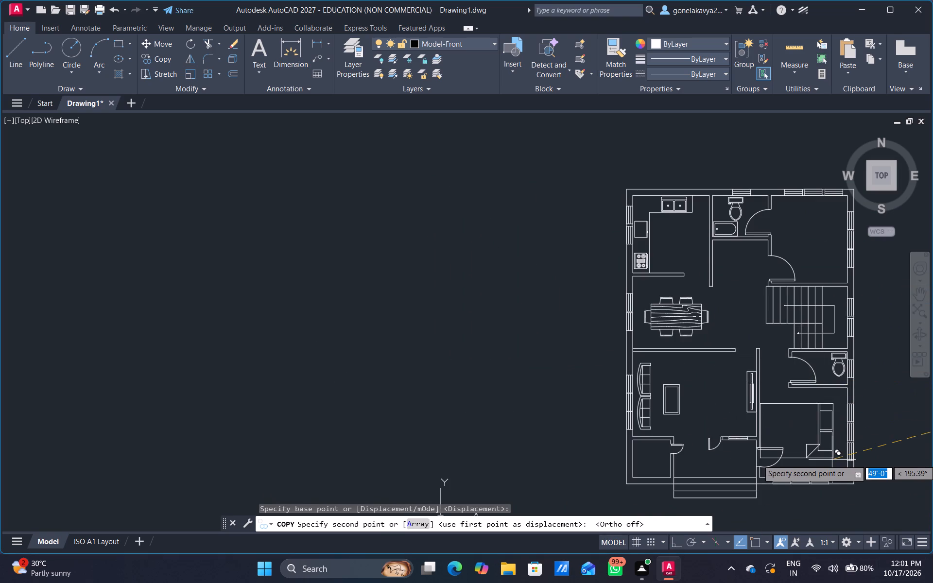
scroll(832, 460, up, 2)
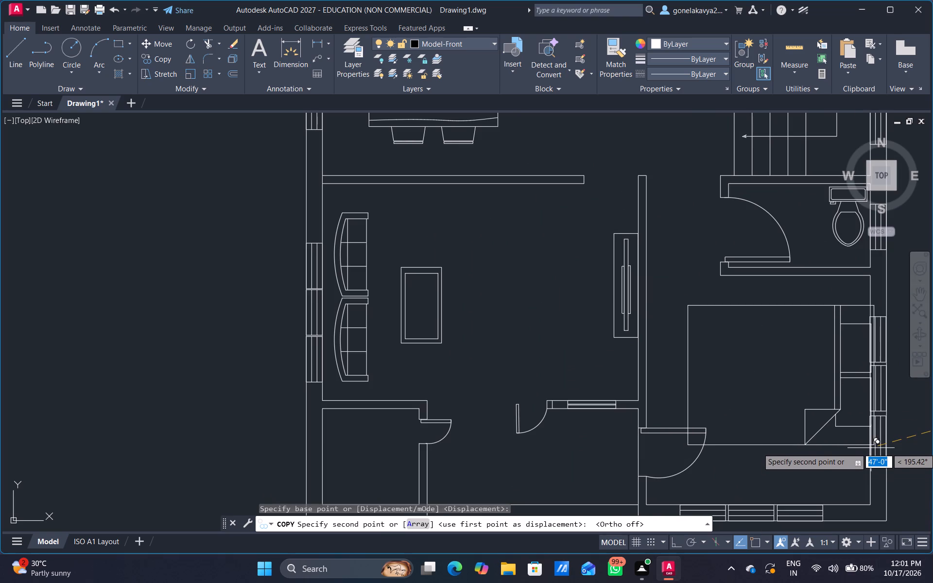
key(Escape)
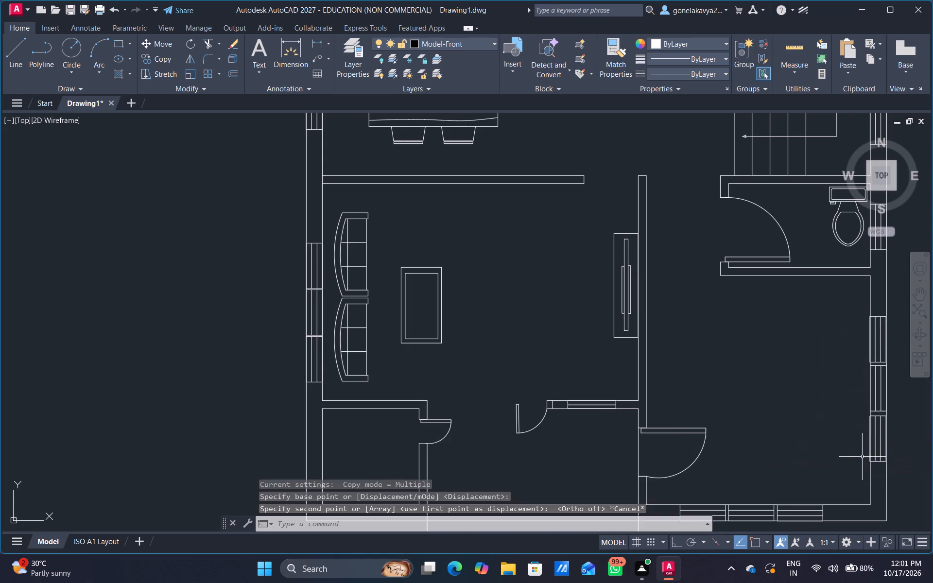
Scale the spare double bed outside the plan down by eye to about two-thirds, using a base point near its southeast corner.
scroll(835, 456, down, 4)
middle_drag(874, 429, 717, 451)
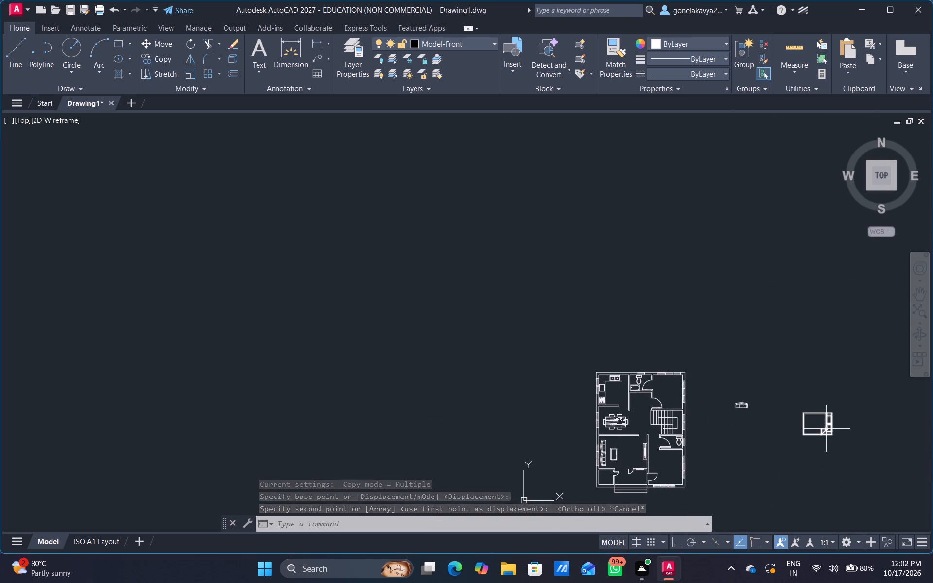
click(827, 429)
right_click(820, 468)
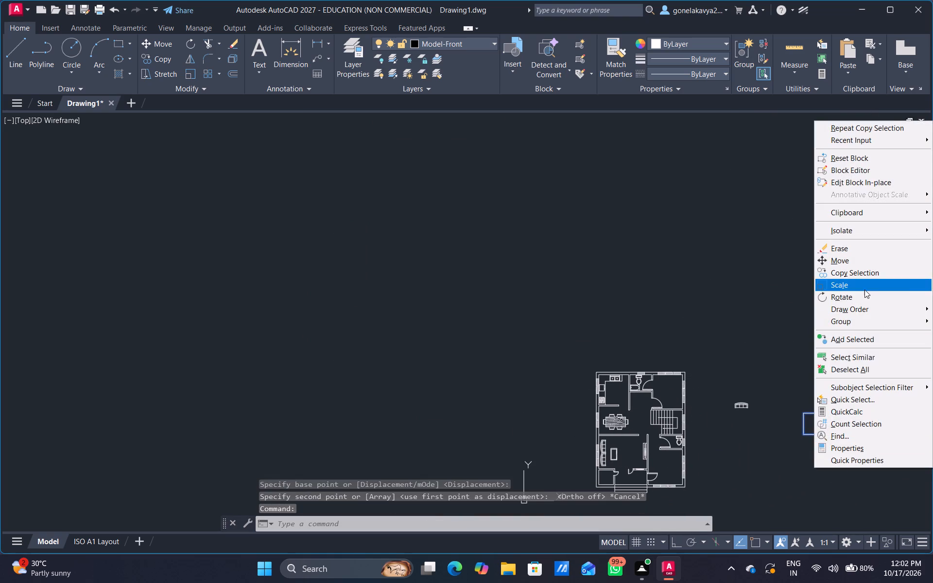
click(864, 290)
click(839, 436)
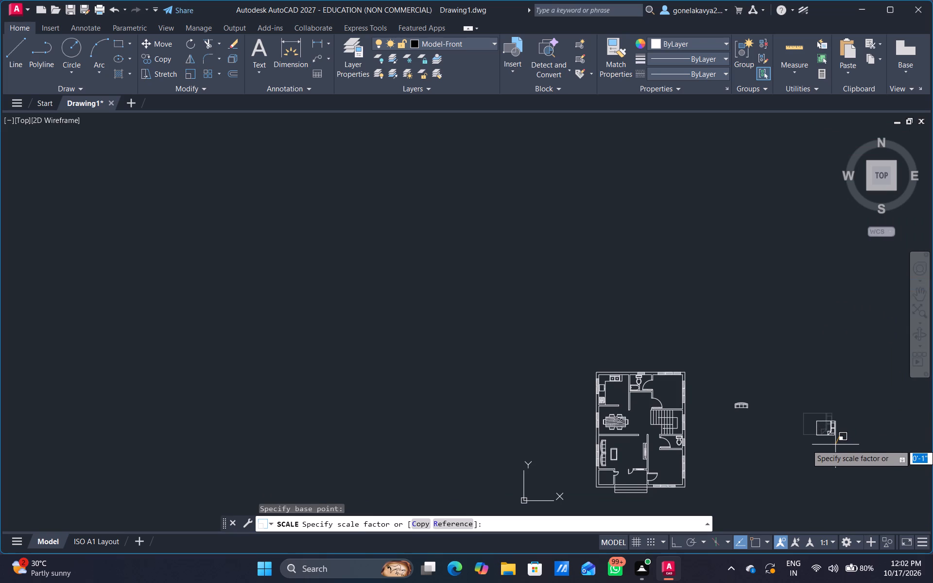
click(835, 445)
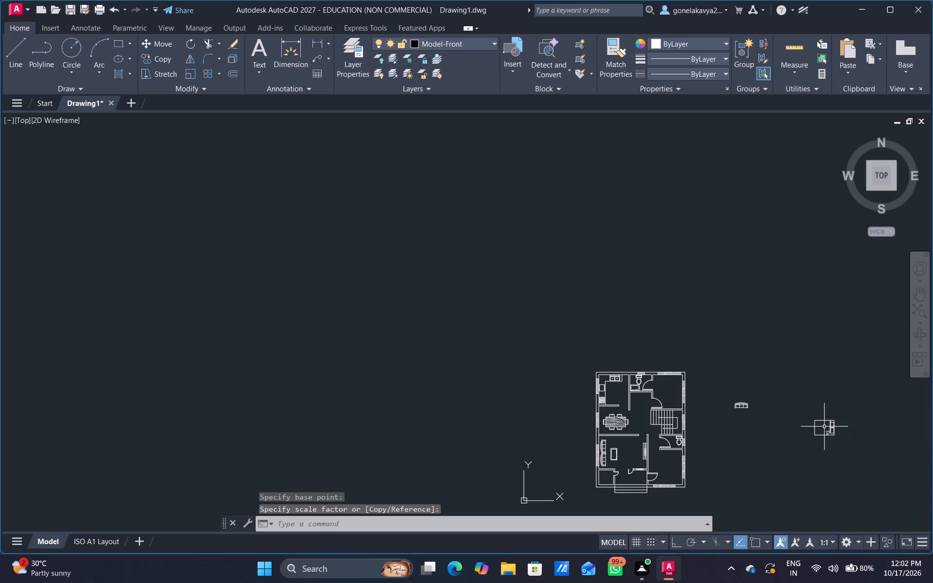
Copy the reduced double bed from its southeast corner into the southeast bedroom, with its pillows beside the east wall windows.
scroll(819, 427, up, 3)
click(869, 431)
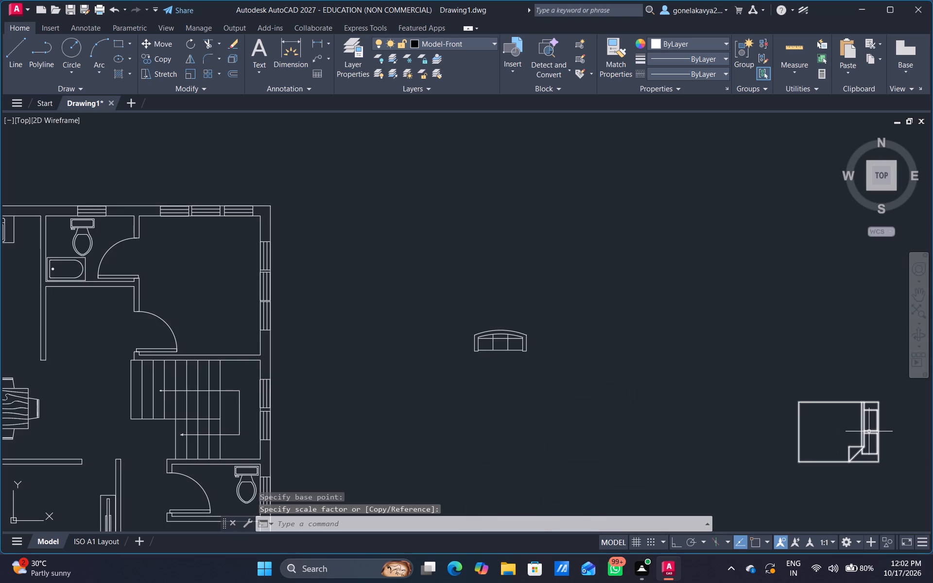
right_click(869, 431)
click(877, 233)
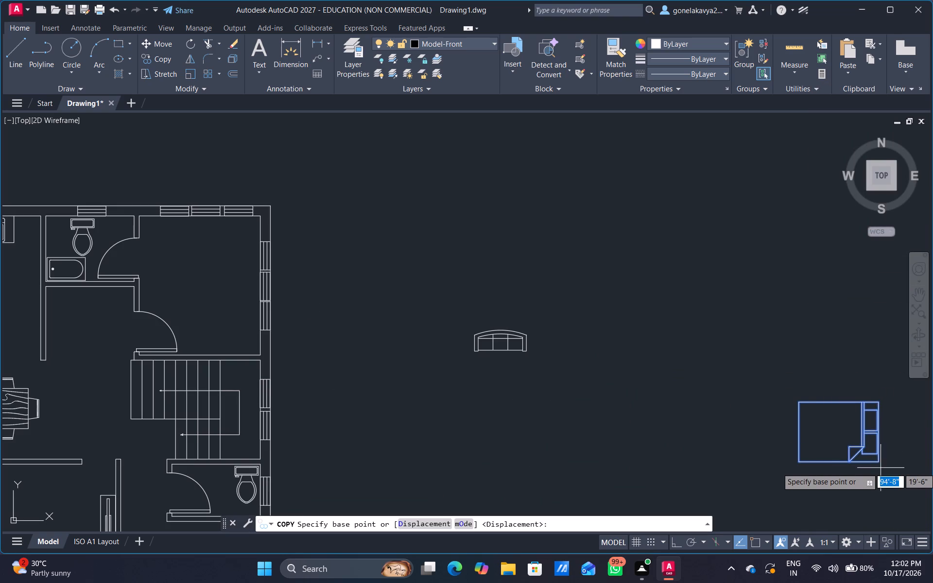
click(877, 465)
middle_drag(716, 497, 811, 274)
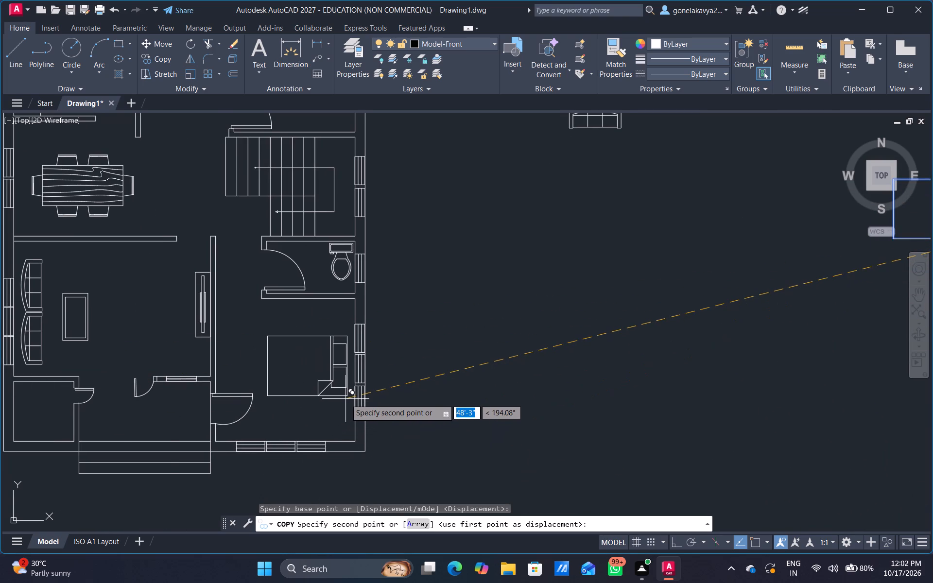
scroll(346, 399, up, 1)
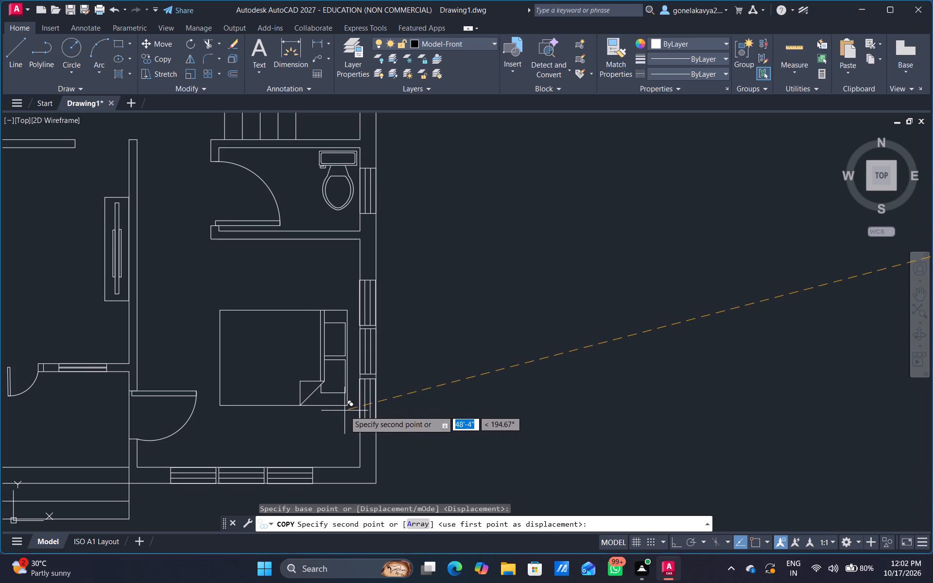
click(345, 411)
Place another copy of the double bed in the northeast bedroom, pillows near the east wall windows, and finish copying.
scroll(339, 262, down, 1)
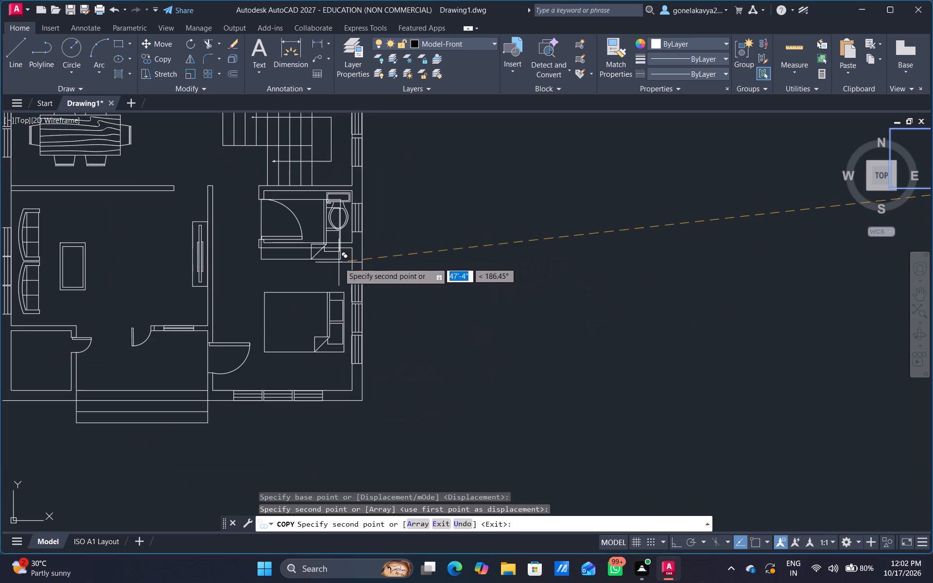
middle_drag(342, 263, 397, 454)
scroll(396, 453, down, 2)
scroll(378, 371, up, 3)
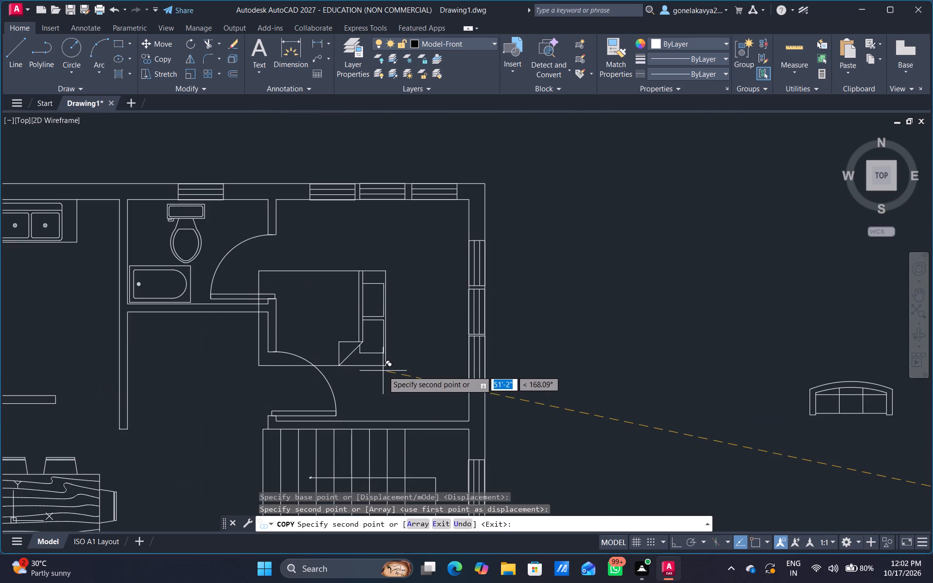
middle_drag(418, 369, 411, 429)
scroll(426, 403, up, 1)
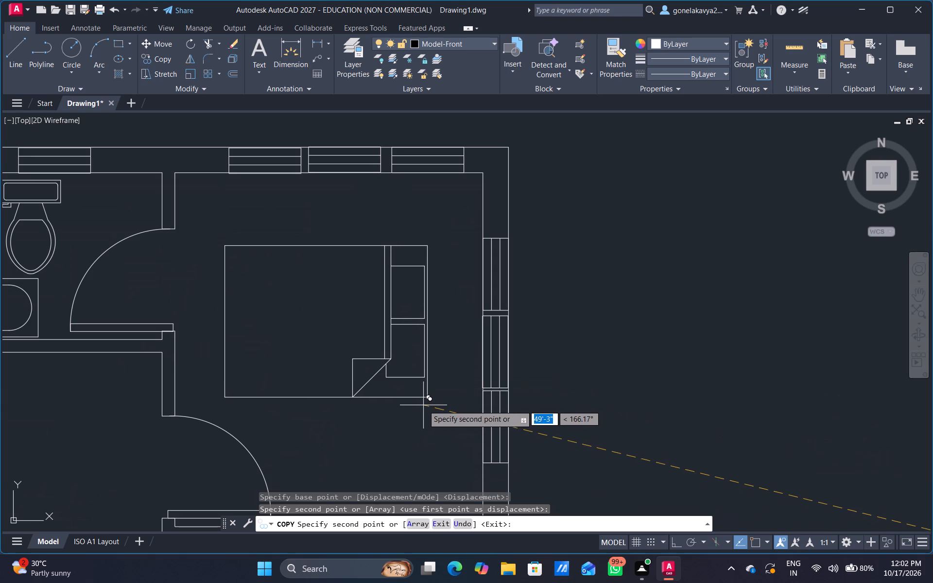
click(449, 393)
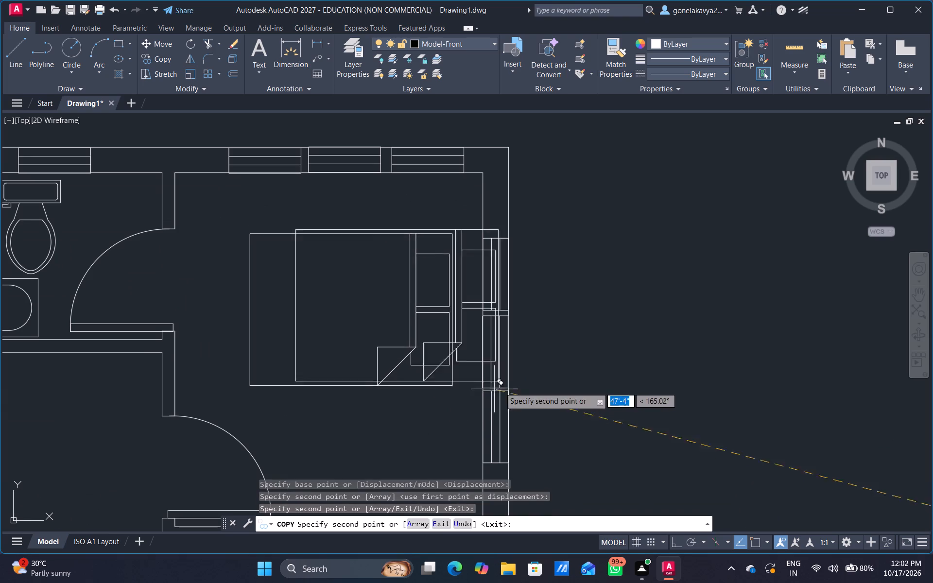
scroll(510, 383, down, 4)
key(Escape)
Delete the spare sofa and the spare double bed lying outside the plan to the east.
scroll(675, 455, down, 1)
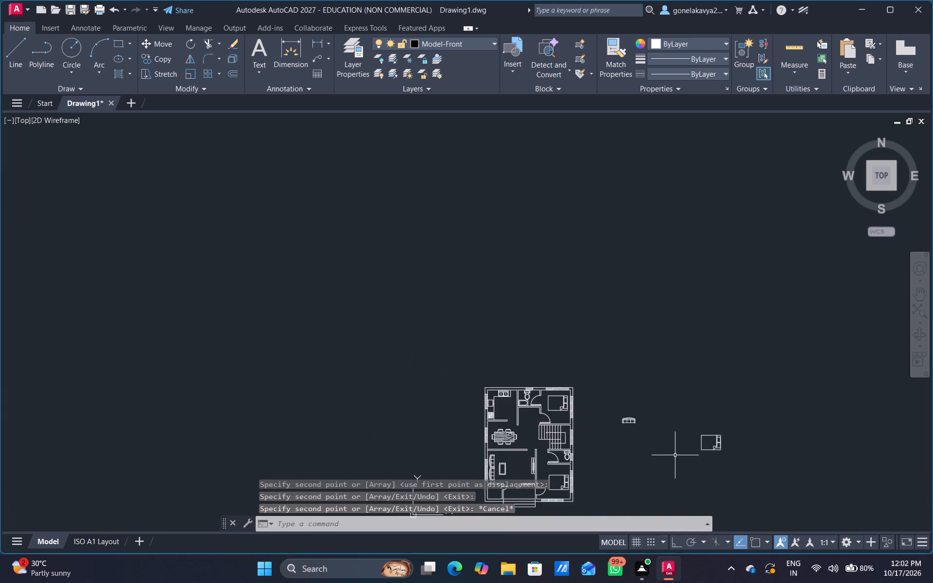
middle_drag(675, 453, 580, 356)
scroll(573, 354, up, 2)
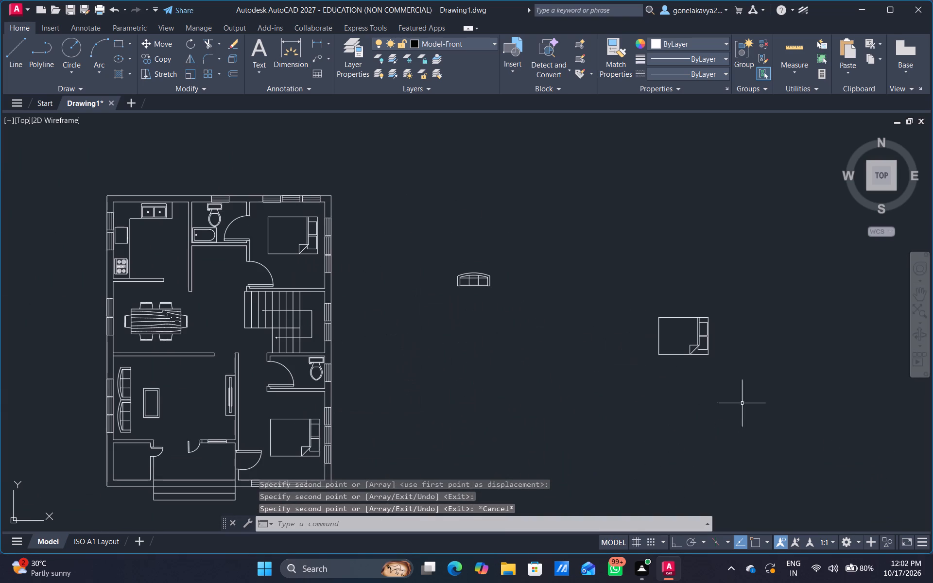
drag(755, 402, 724, 222)
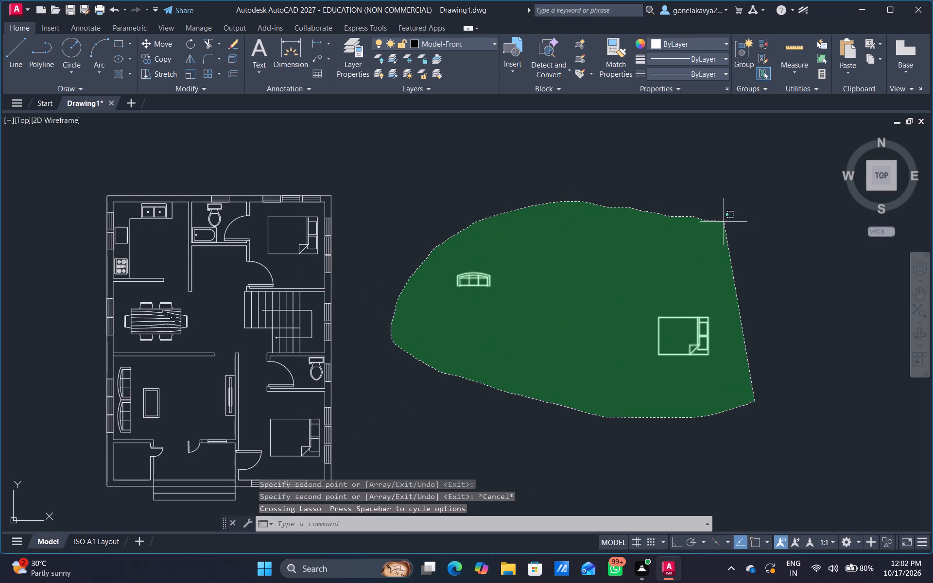
drag(724, 222, 724, 222)
key(Delete)
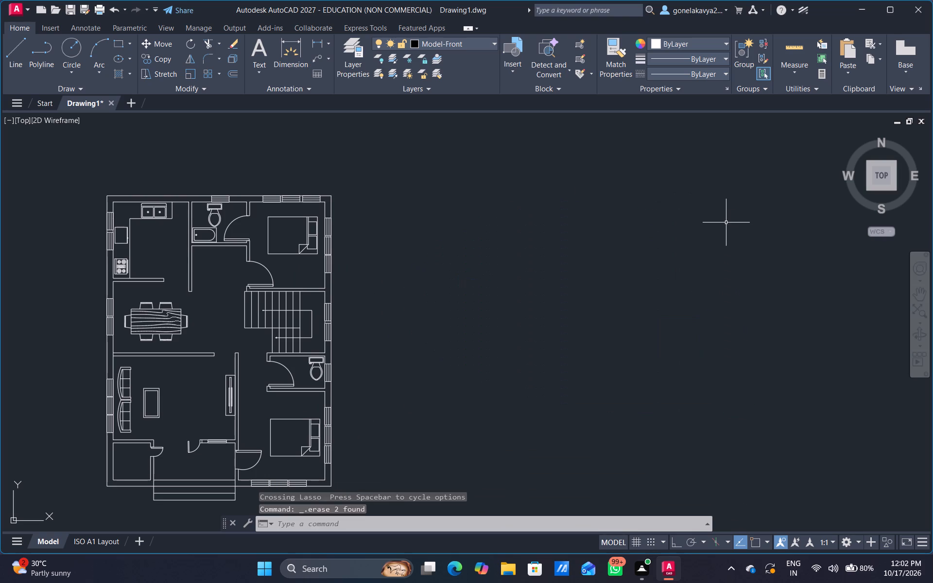
Add multiline text in the kitchen reading "KITCHEN" with "9.1 X 9.2" on the second line.
middle_drag(164, 235, 339, 254)
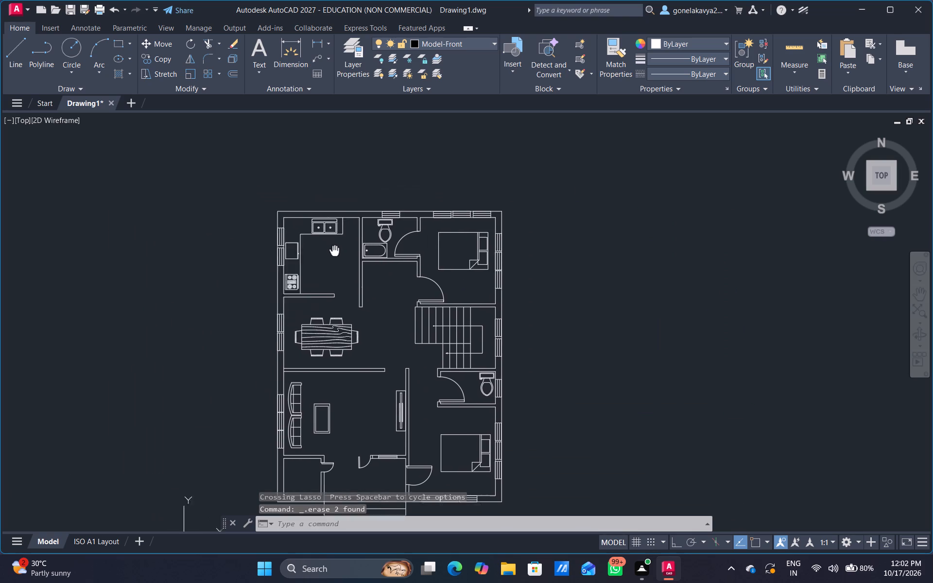
middle_drag(339, 254, 379, 279)
scroll(384, 280, up, 2)
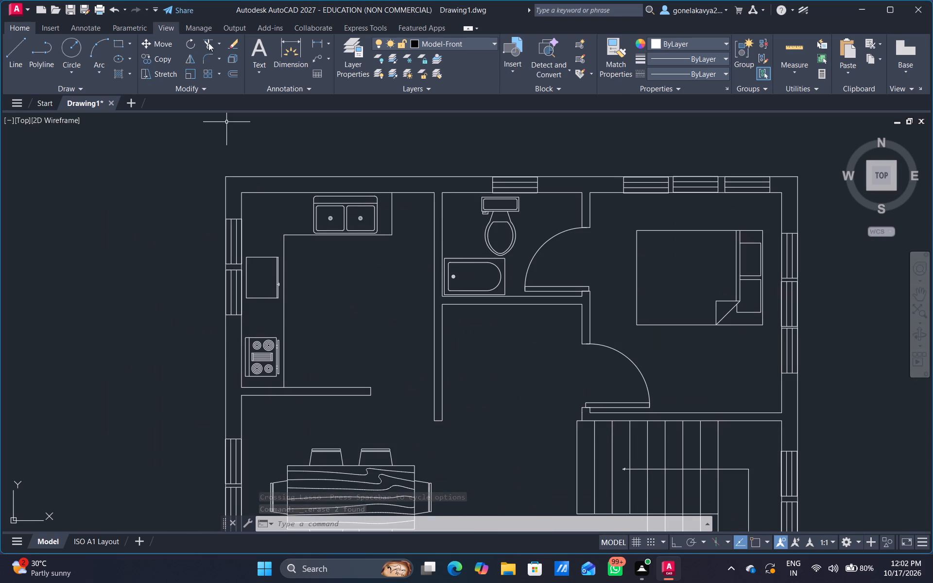
click(259, 43)
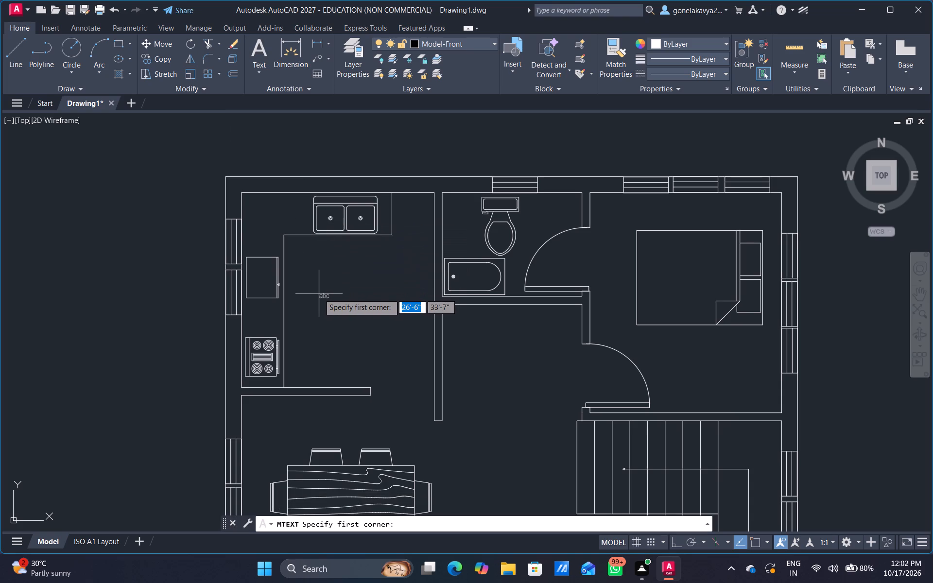
drag(313, 285, 310, 386)
click(406, 362)
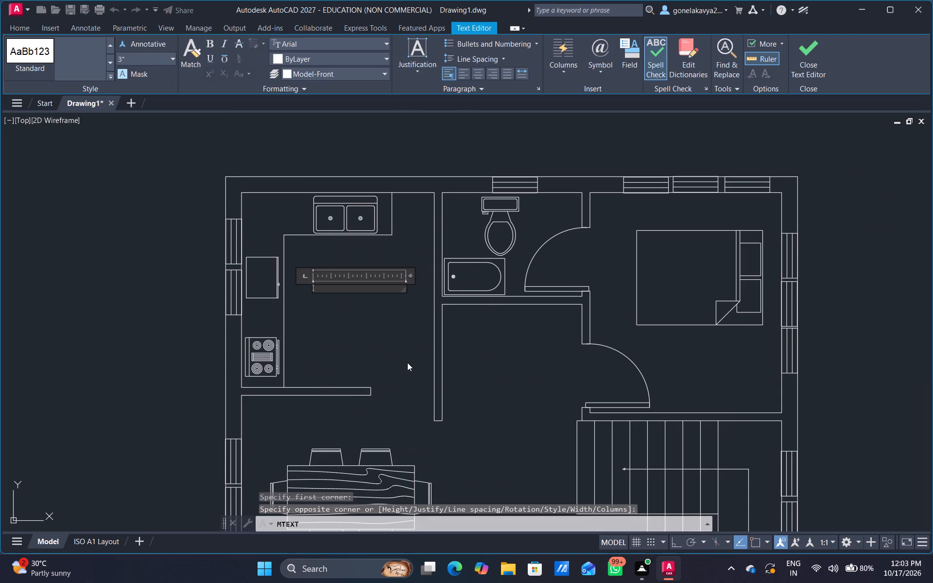
key(k)
text(ITCHE)
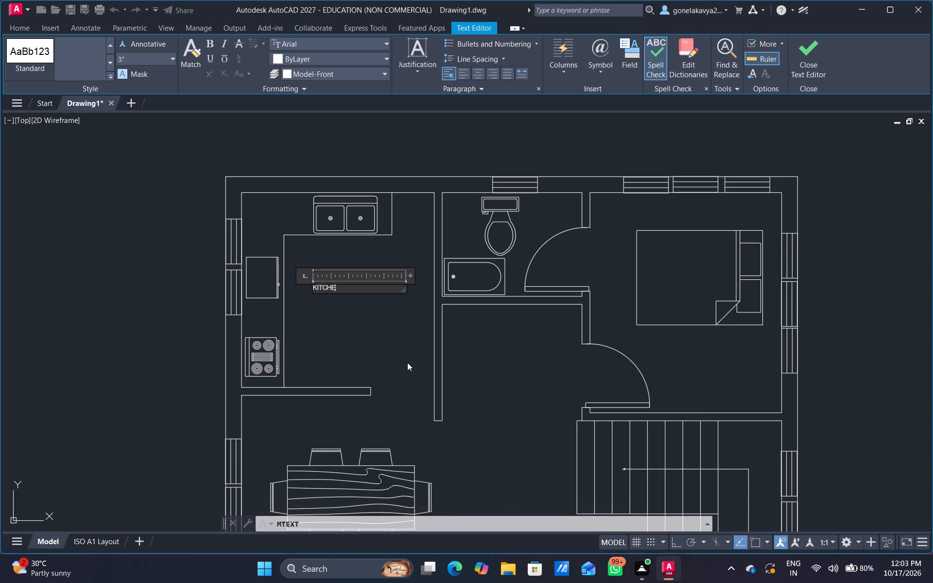
key(n)
key(Return)
text(9.1)
key(Return)
key(space)
text(X)
key(space)
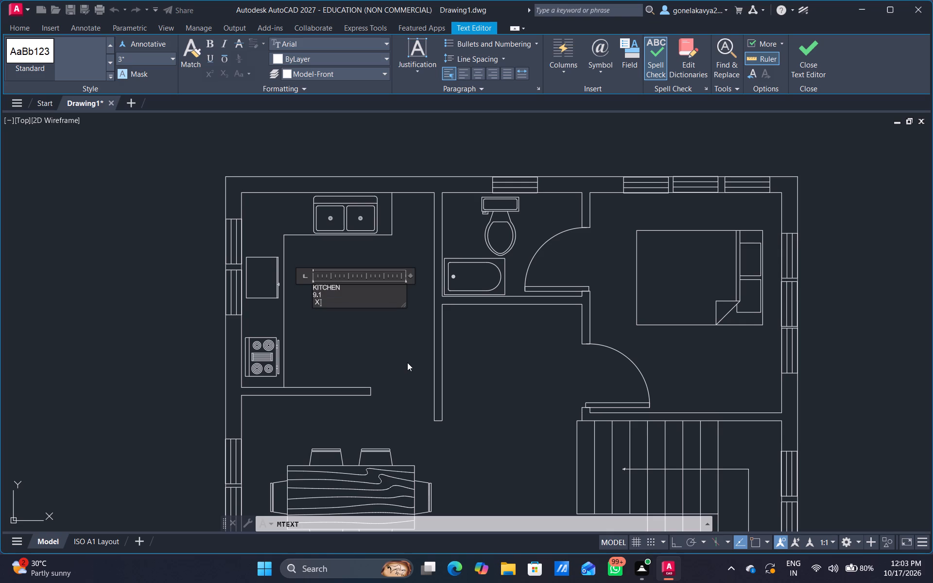
key(BackSpace)
key(BackSpace)
key(BackSpace)
key(BackSpace)
key(space)
text(X)
key(space)
text(9.2)
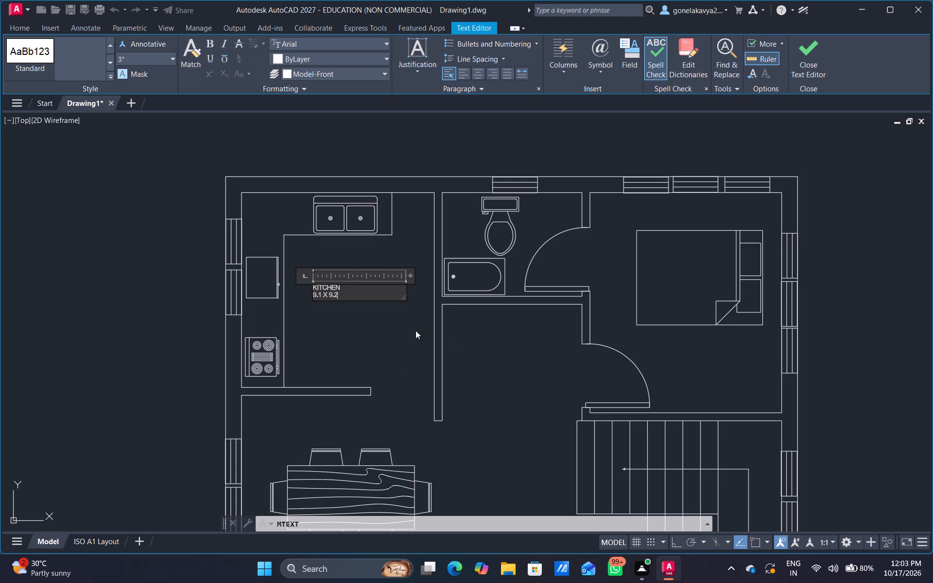
click(409, 326)
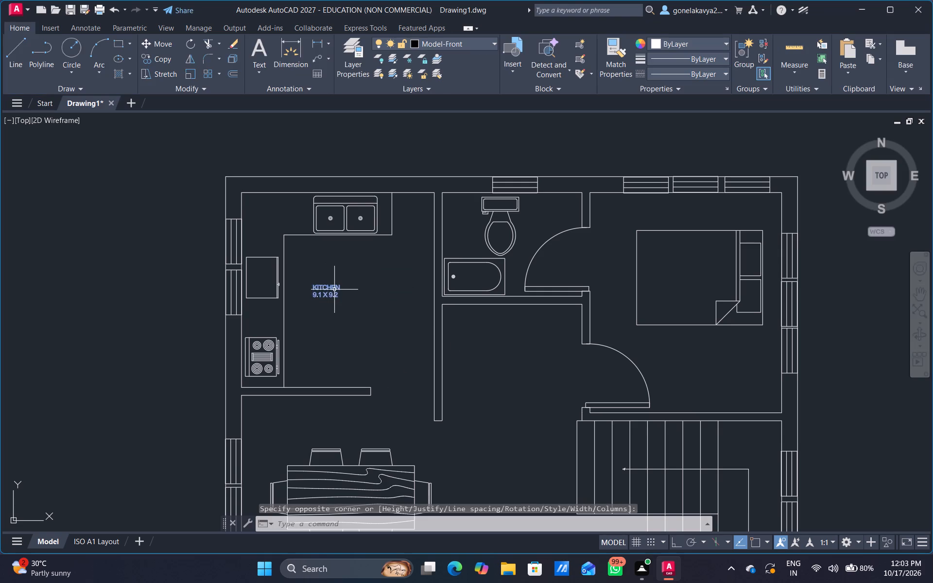
Scale the kitchen label up by eye to roughly two and a half times its size, using a base point on the text.
click(334, 290)
right_click(369, 323)
right_click(369, 323)
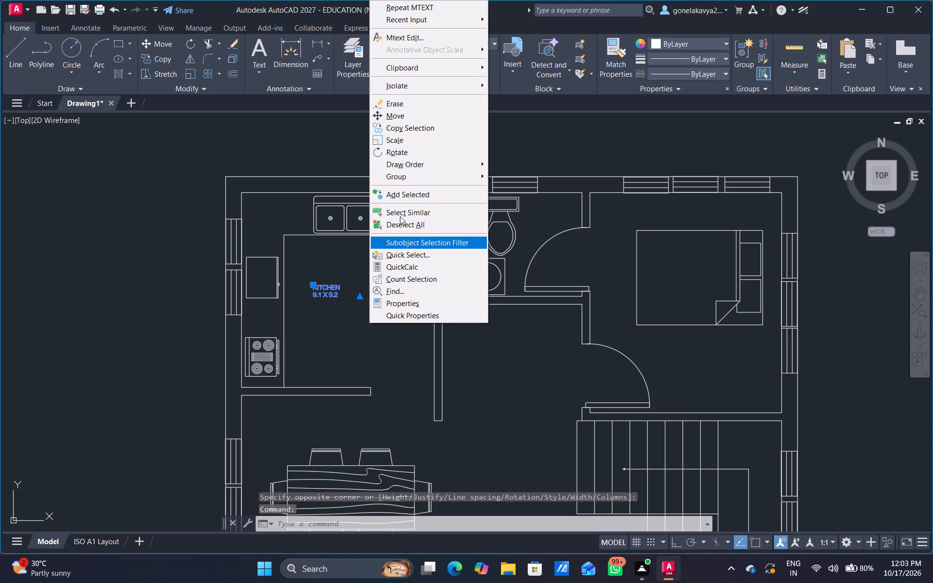
click(416, 142)
drag(343, 292, 374, 343)
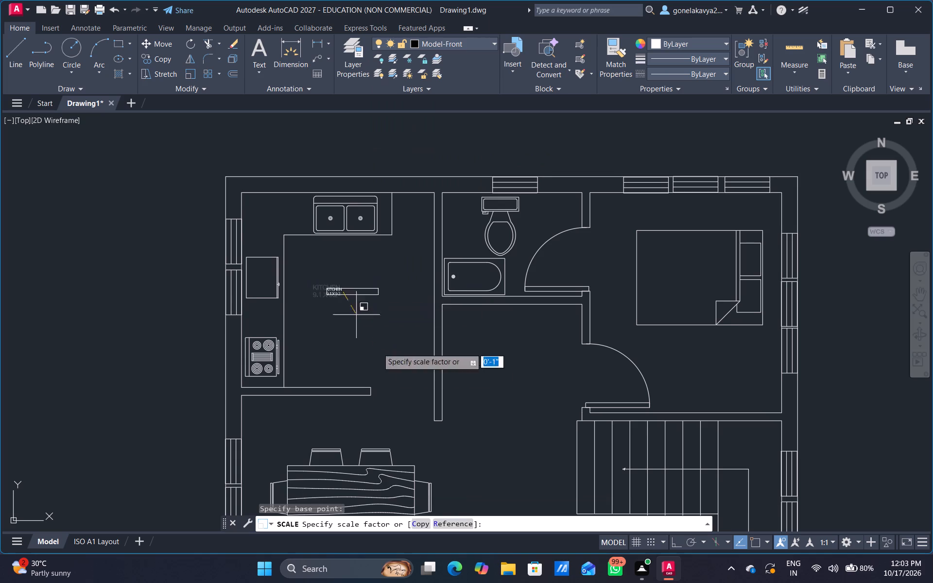
click(420, 388)
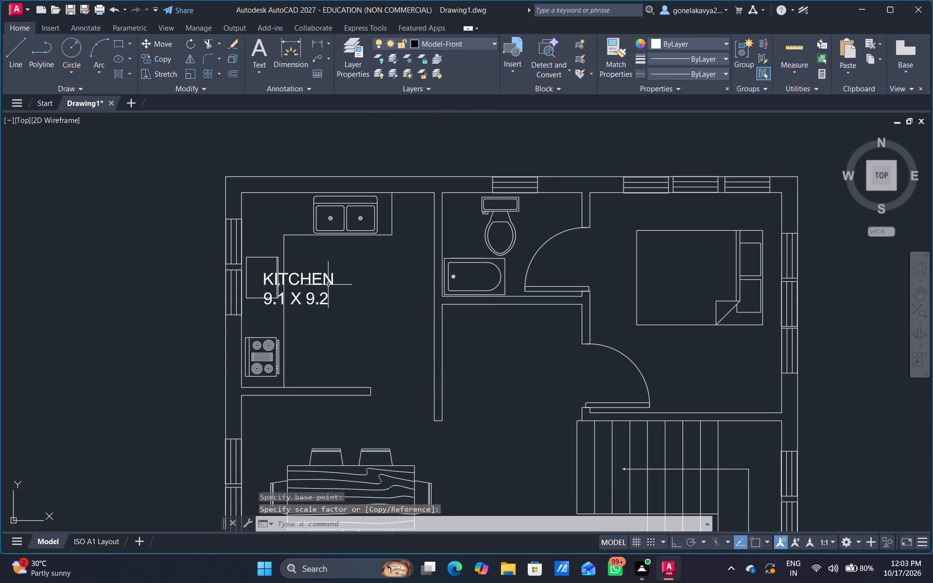
Move the enlarged kitchen label southeast off the counter, onto the open floor in the middle of the kitchen.
click(327, 284)
right_click(343, 284)
click(318, 284)
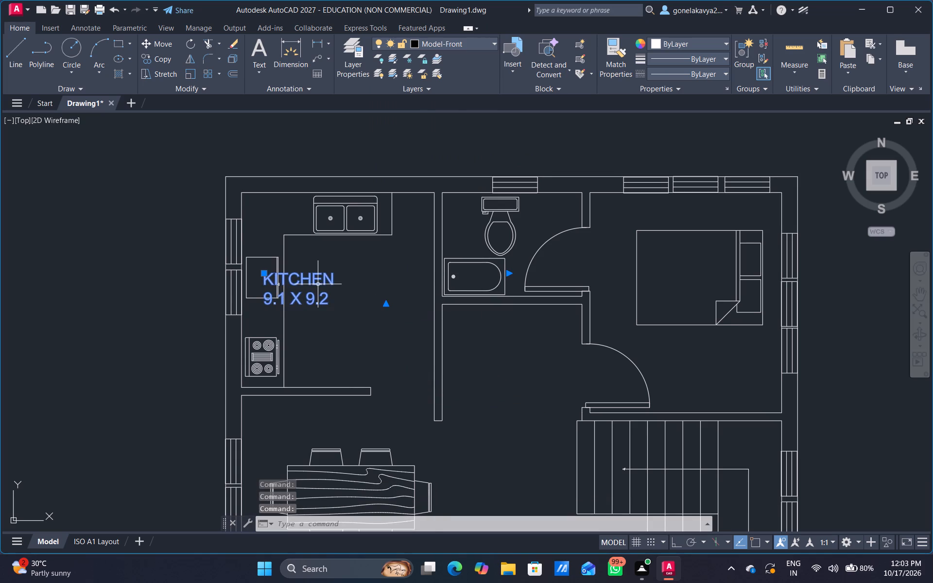
right_click(318, 284)
click(357, 346)
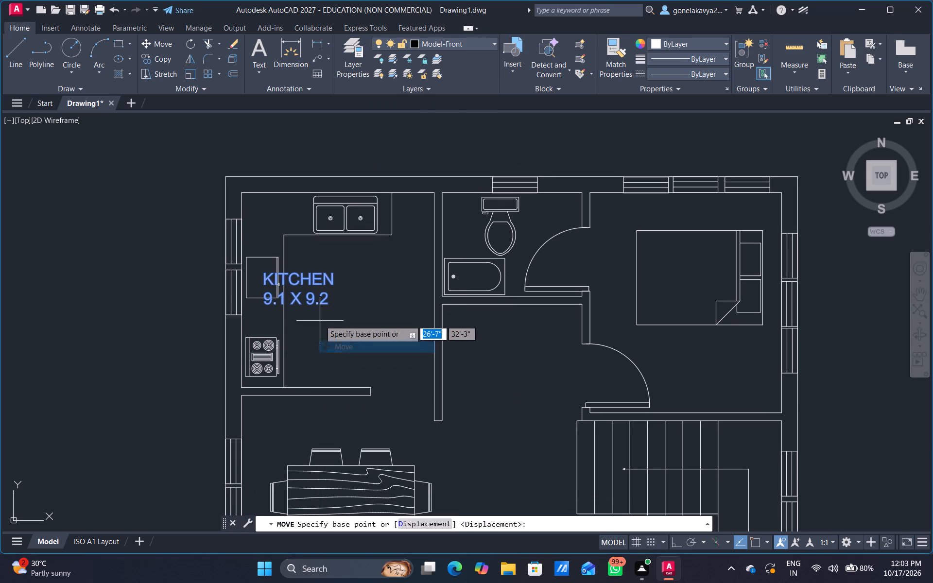
drag(320, 316, 355, 346)
click(380, 352)
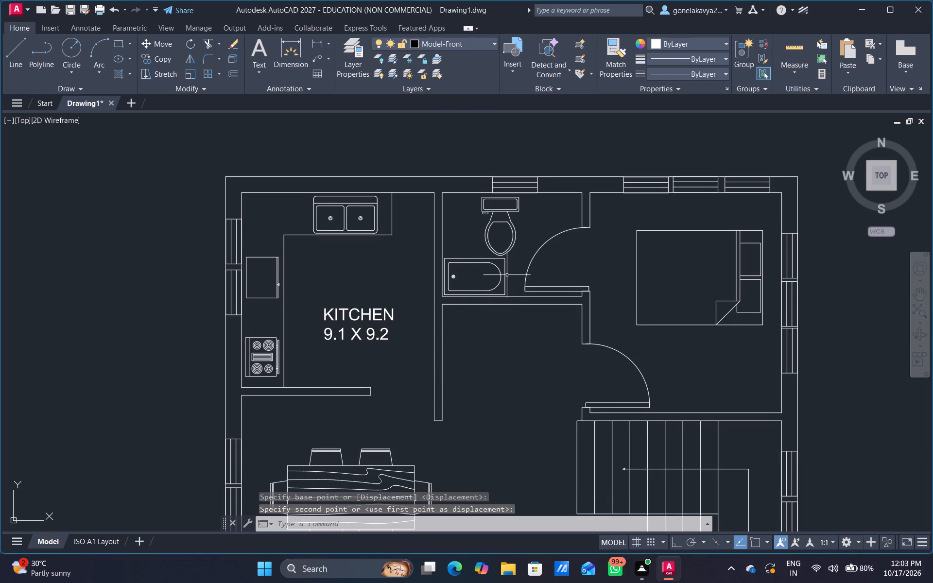
Add multiline text in the north toilet, east of the WC, reading "TOILET" with "4.9 X 6.6" on the second line.
key(space)
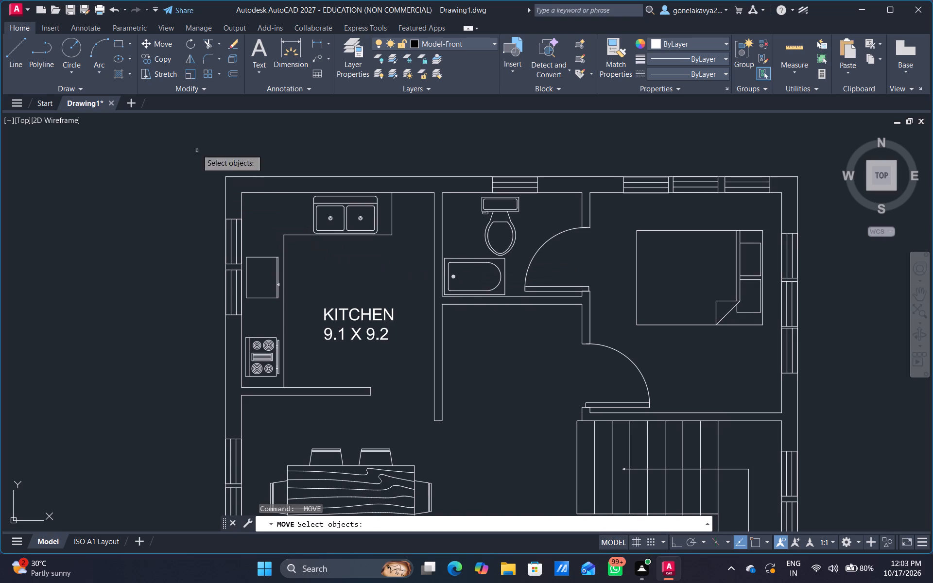
click(257, 48)
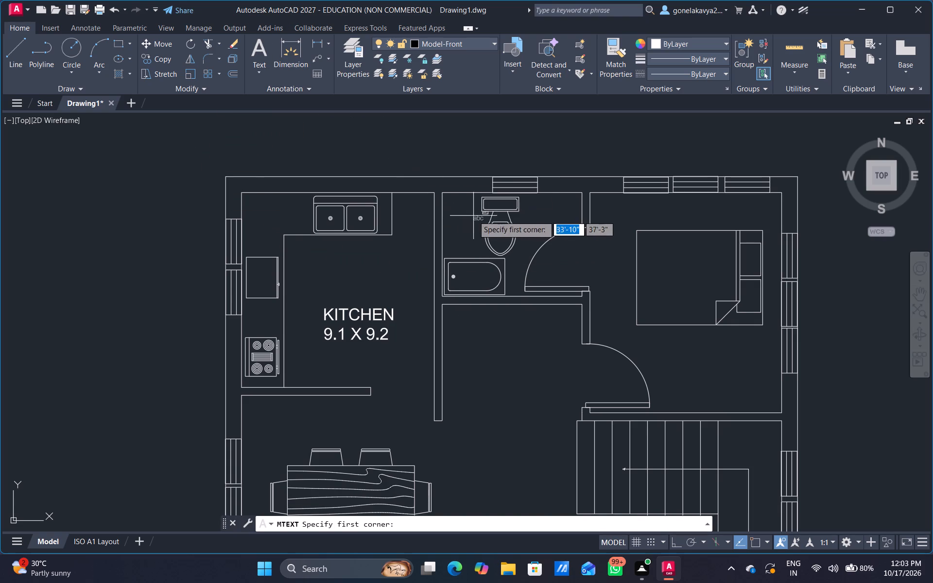
middle_drag(507, 217, 397, 297)
scroll(414, 309, up, 4)
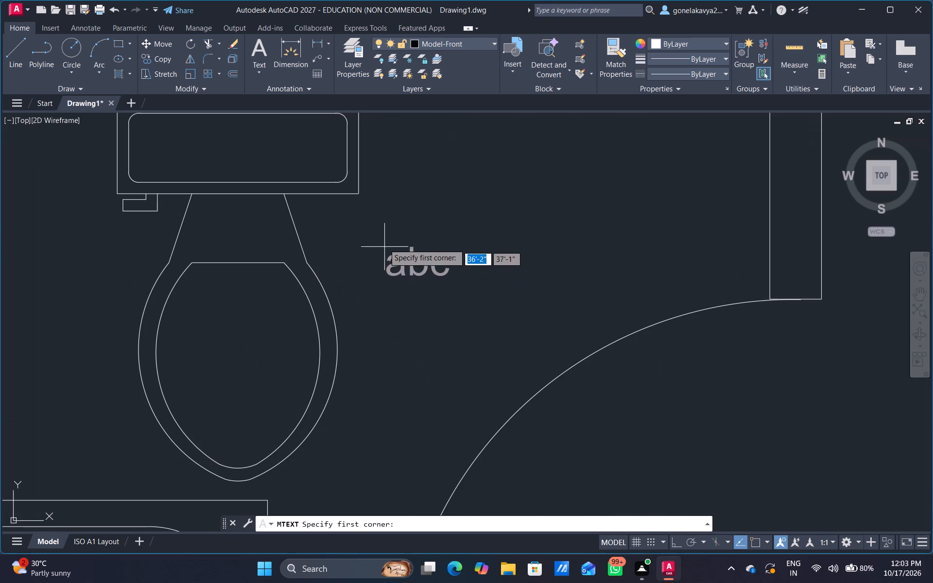
drag(382, 234, 415, 321)
click(628, 308)
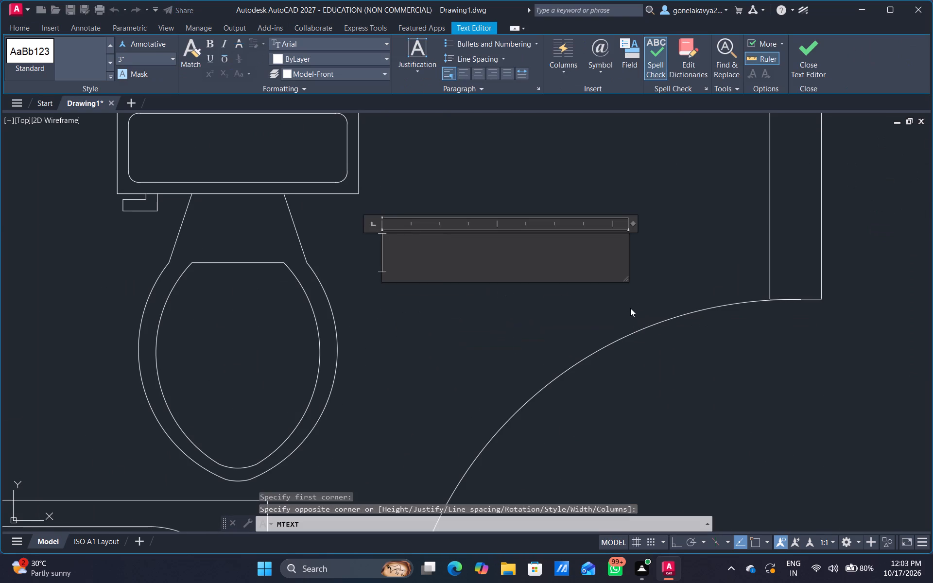
text(TOILEY)
key(BackSpace)
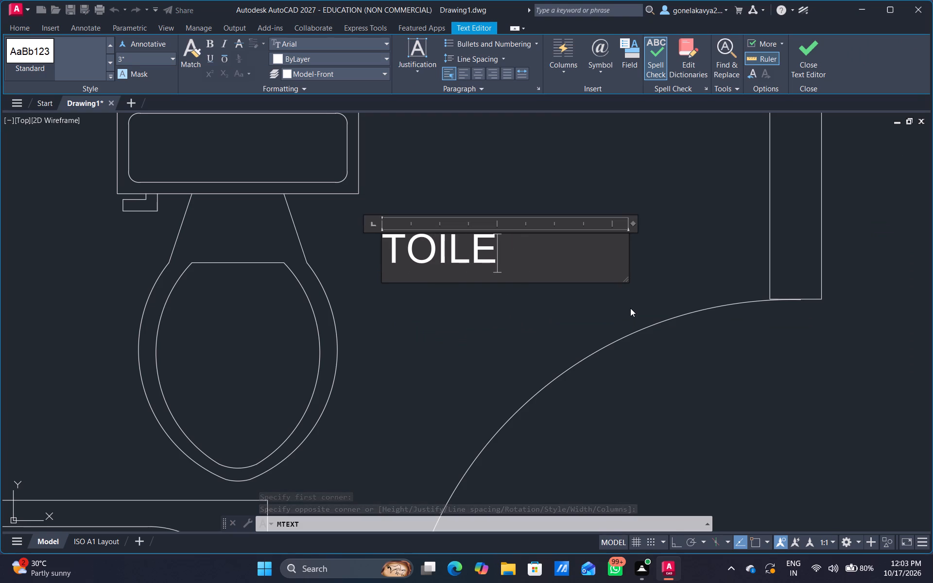
key(t)
key(Return)
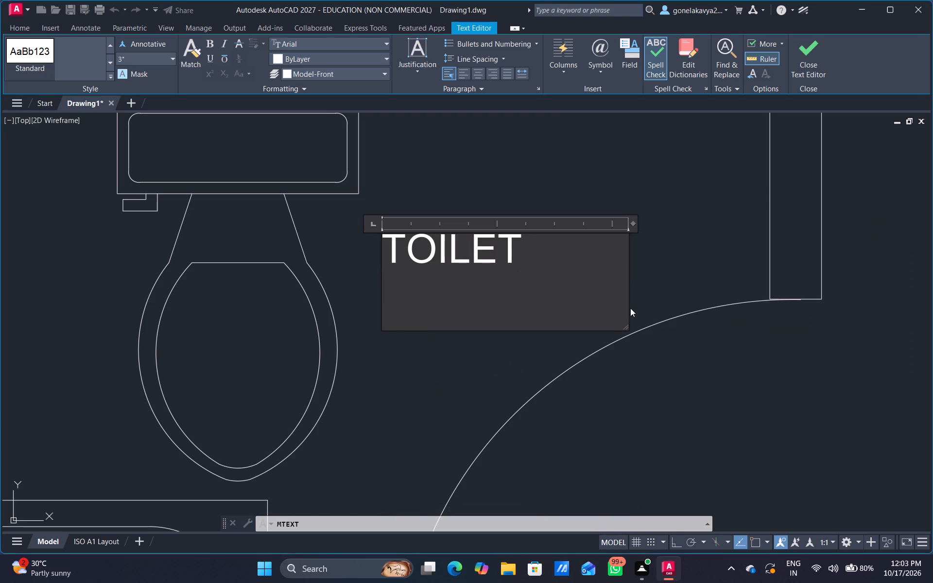
text(4.9)
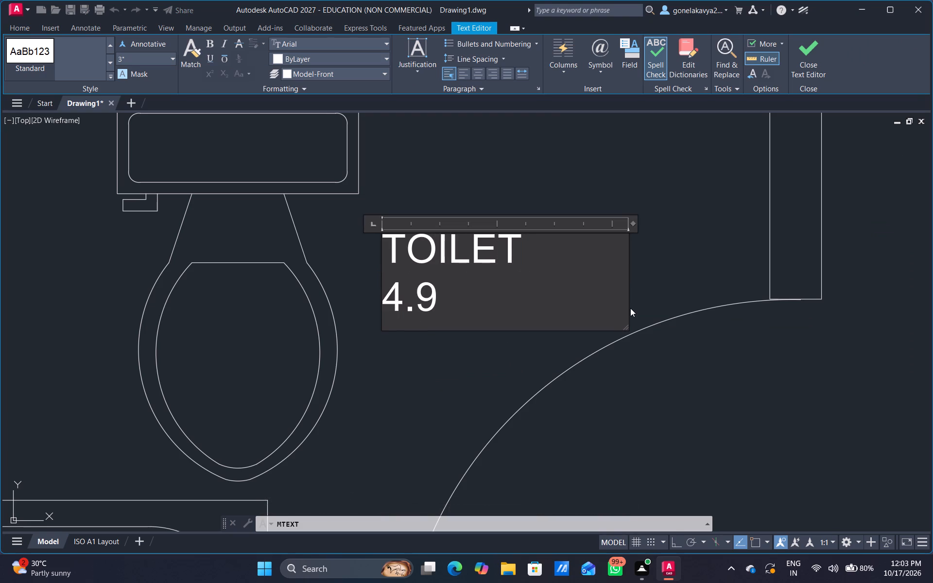
key(space)
text(X)
key(space)
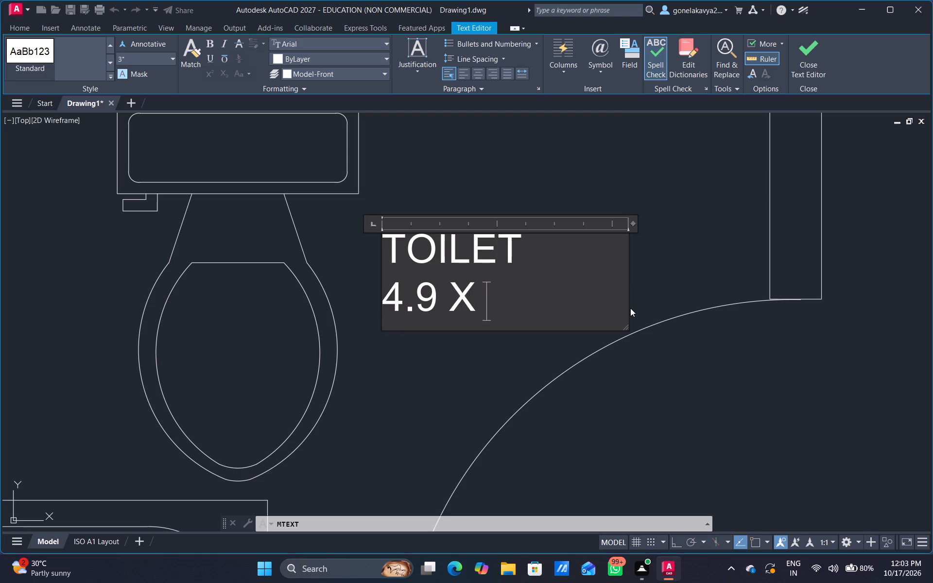
text(6.6)
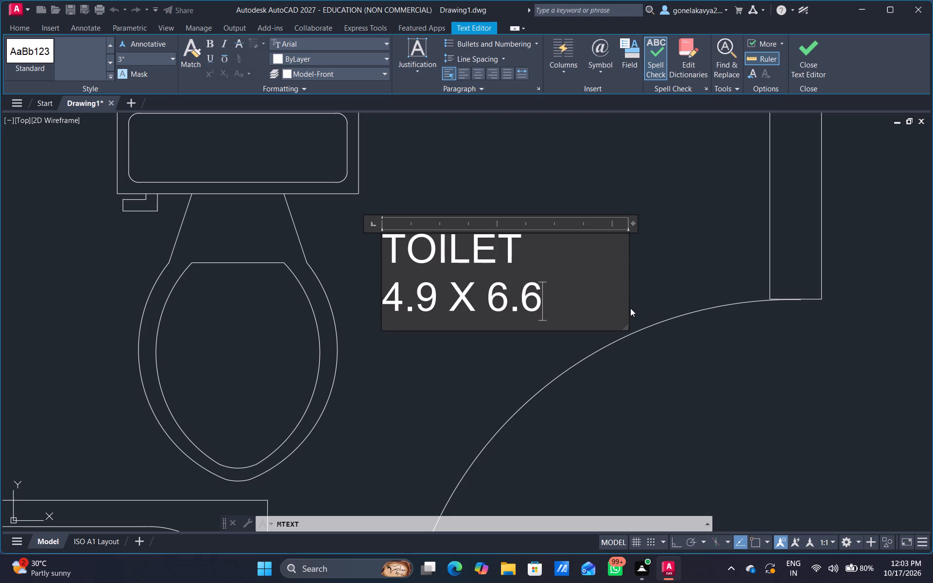
click(663, 442)
Add multiline text in the north bedroom, south of the bed, reading "BEDROOM" with "10.4 X 10.4" on the second line.
scroll(713, 429, down, 5)
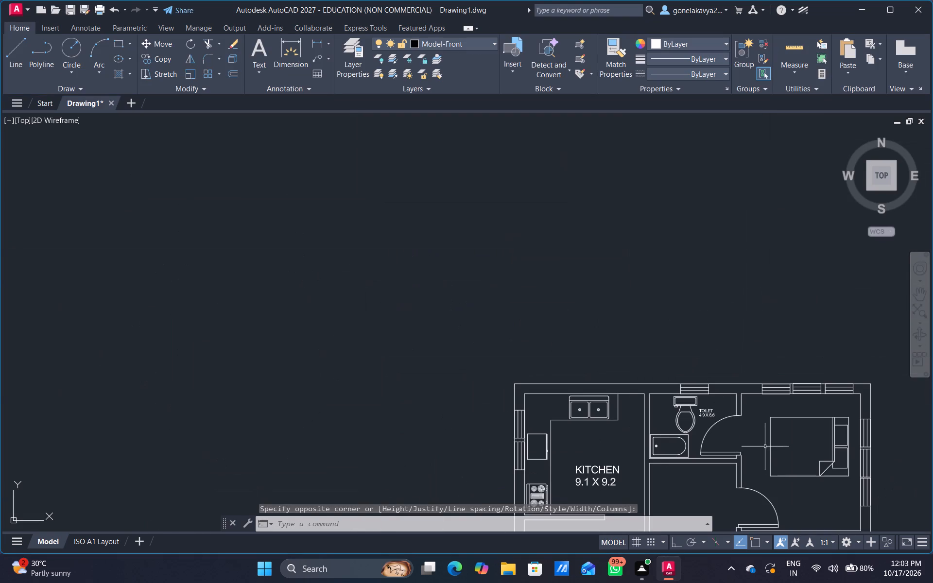
scroll(764, 443, up, 3)
middle_drag(758, 443, 509, 159)
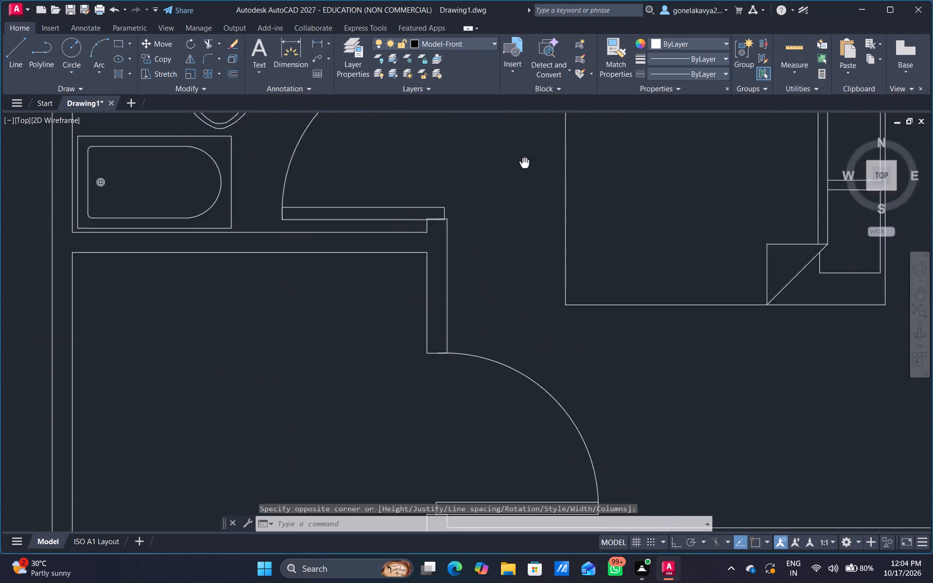
middle_drag(509, 159, 328, 36)
click(260, 43)
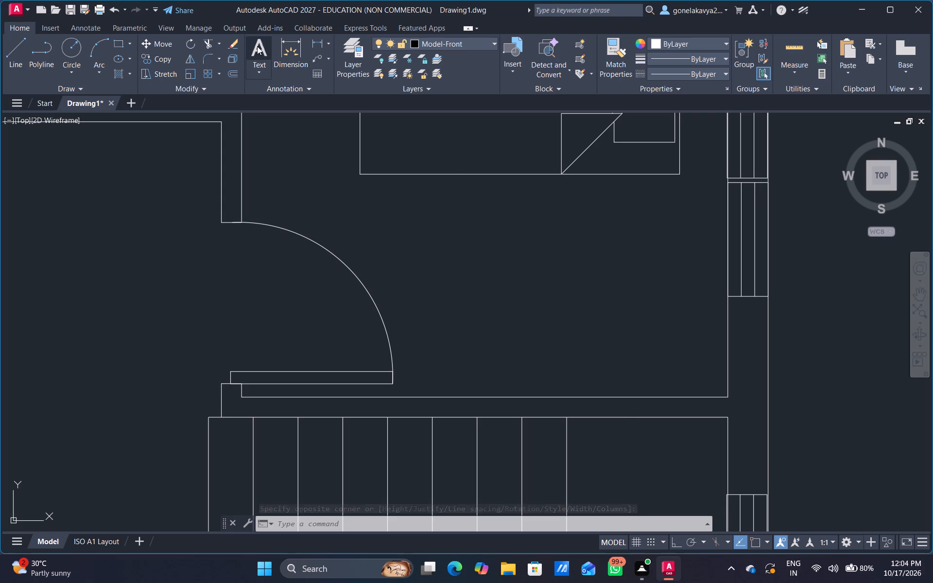
drag(421, 241, 507, 400)
click(700, 381)
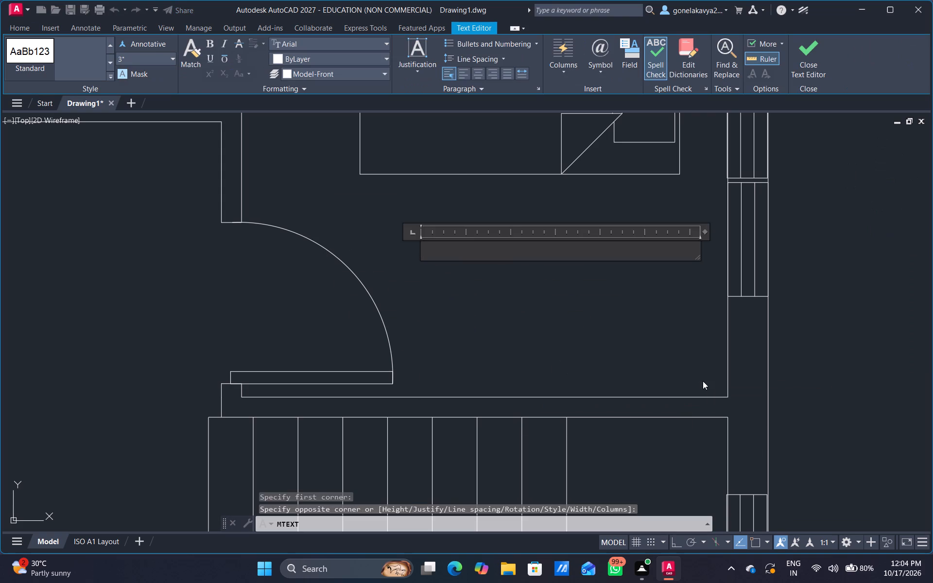
text(BED)
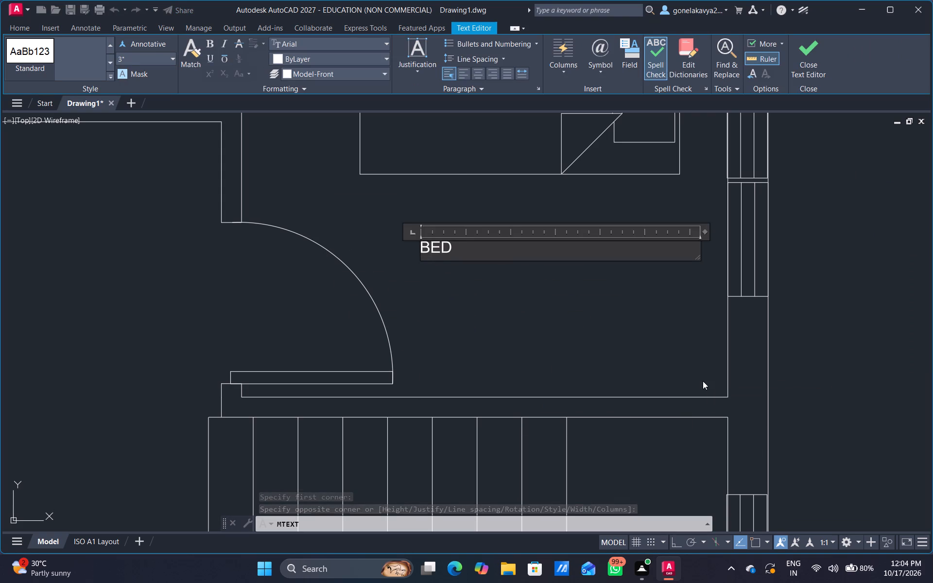
text(ROOM)
key(Return)
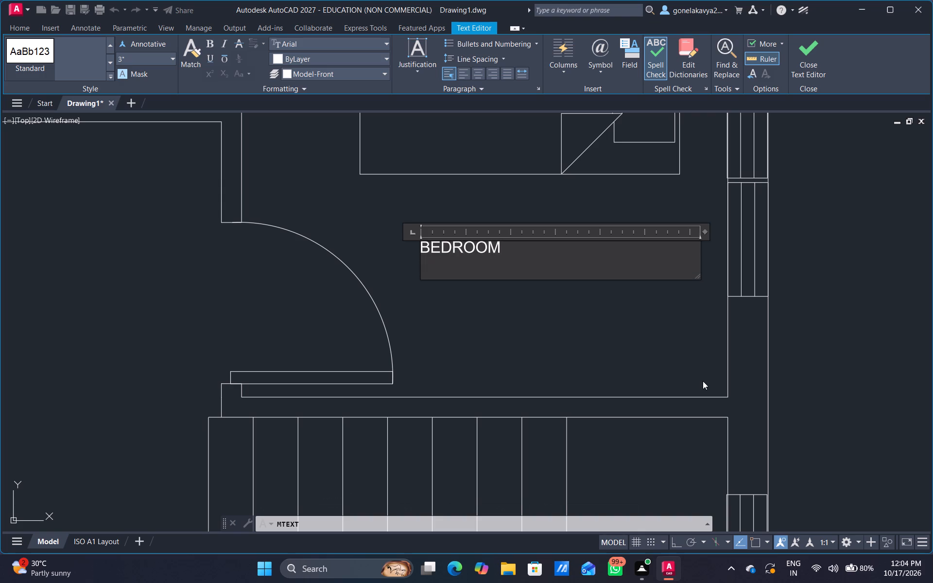
text(10.4)
key(space)
text(X)
key(space)
text(10.14)
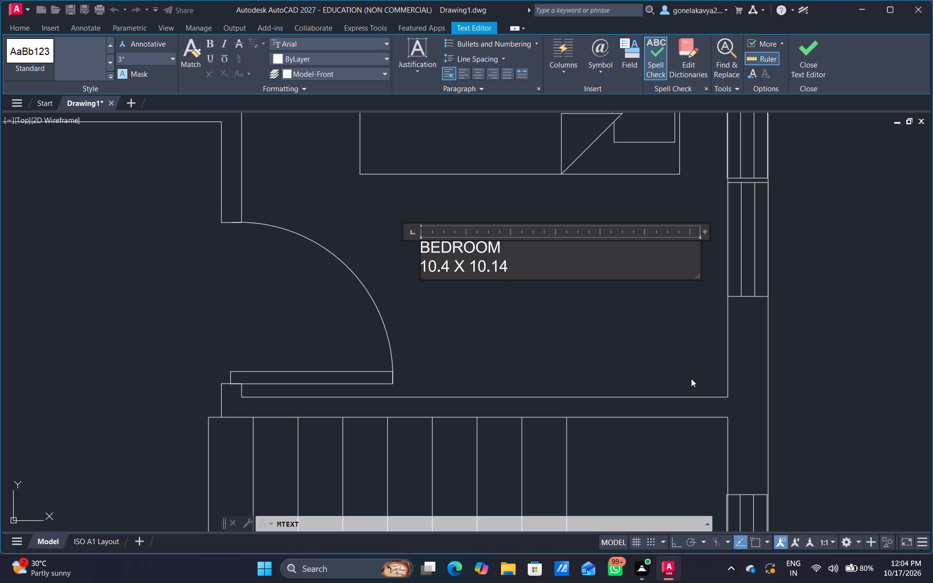
key(BackSpace)
key(BackSpace)
key(4)
click(595, 385)
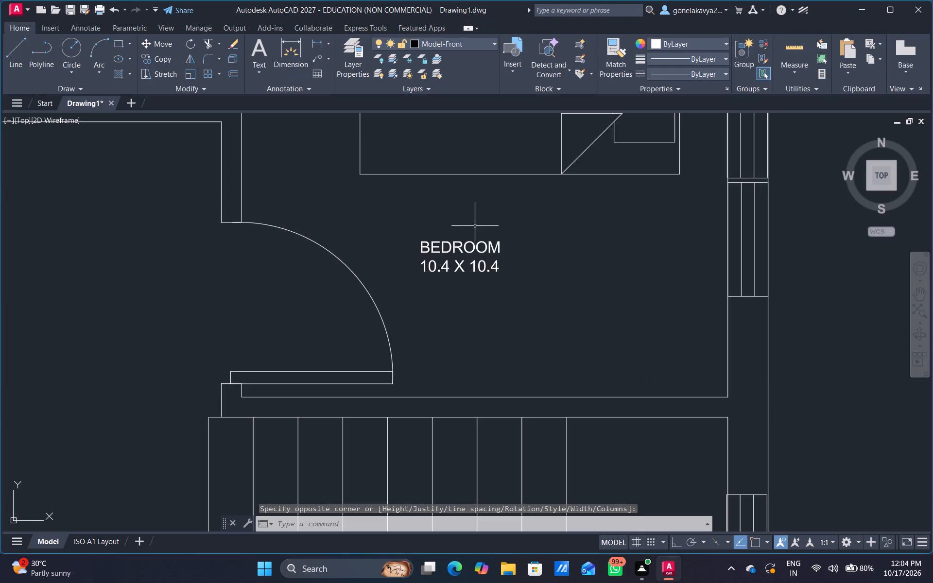
Scale the bedroom label up by eye to roughly two and a half times its size, using a base point southeast of it.
click(450, 251)
right_click(450, 251)
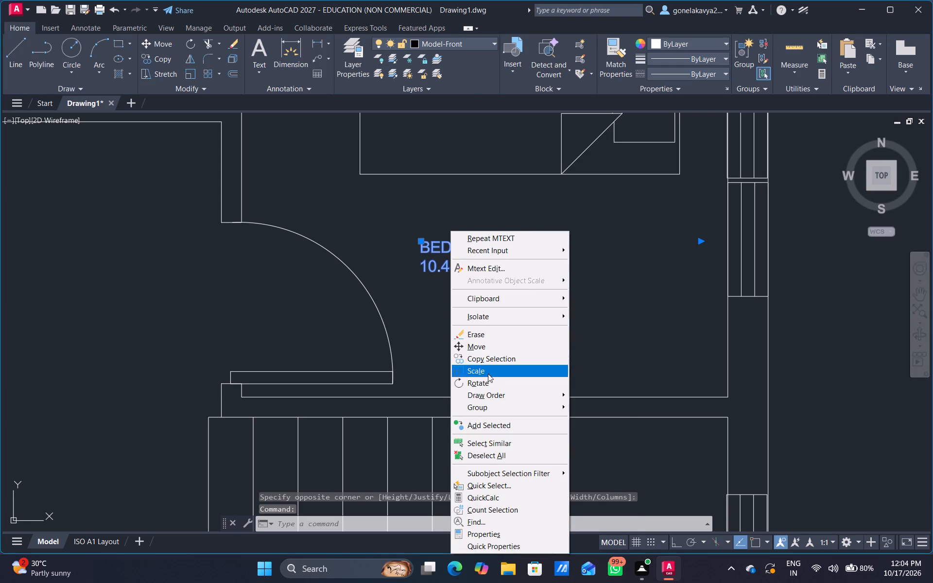
click(487, 367)
drag(490, 325, 534, 357)
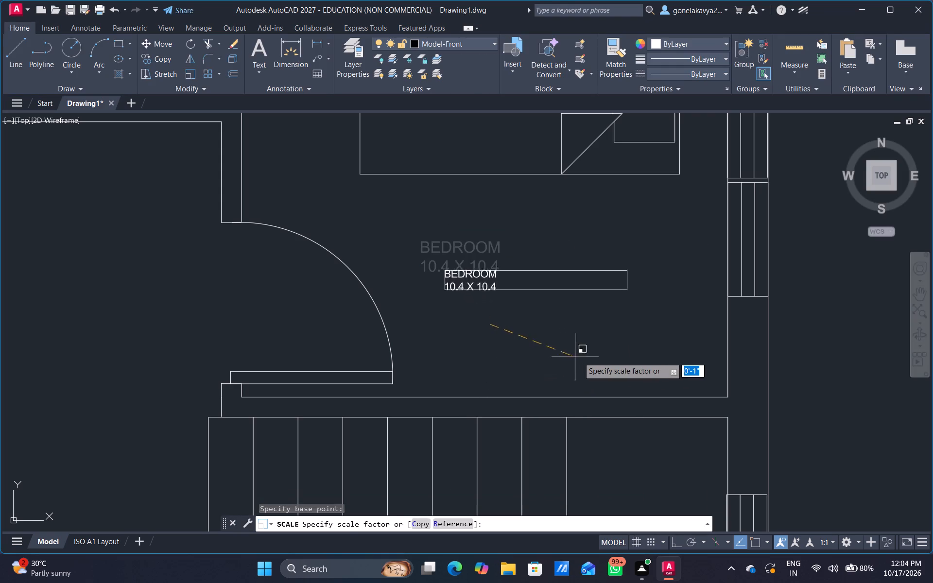
click(855, 397)
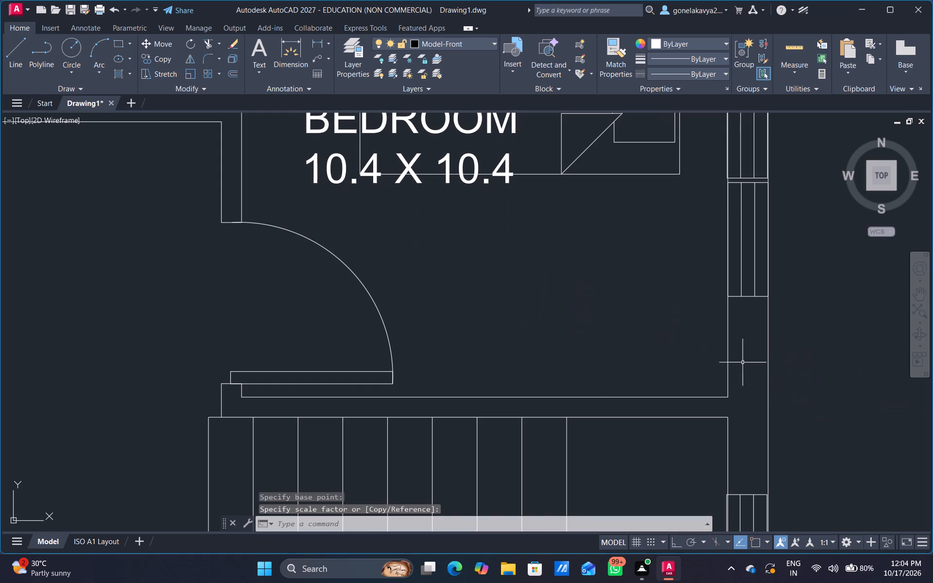
Move the enlarged bedroom label southeast off the bed, onto the open floor between the bed and the staircase wall.
scroll(346, 219, down, 1)
click(410, 160)
right_click(410, 160)
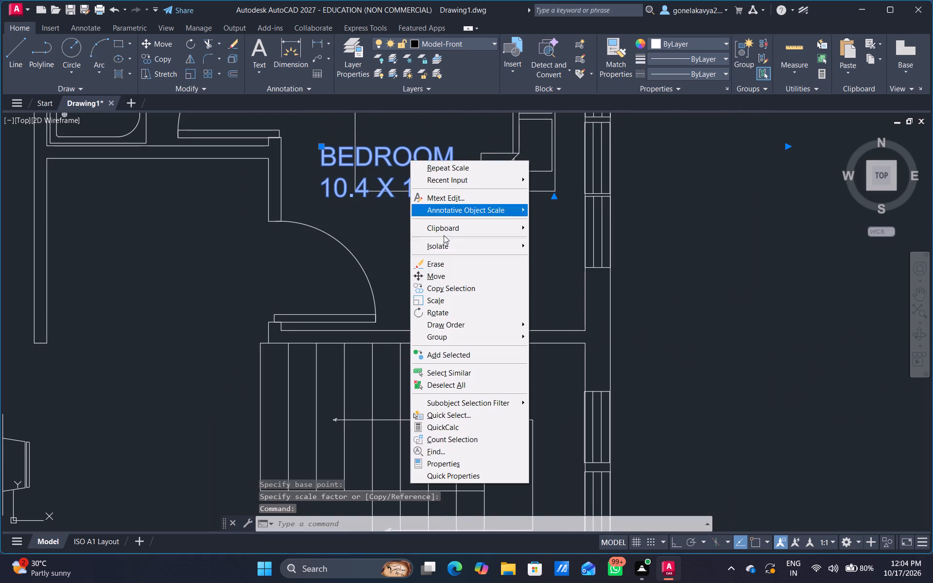
click(456, 271)
drag(436, 198, 438, 210)
click(515, 292)
Add multiline text between the dining table and the stairs reading "DINING" with "11.8 X 8.6" on the second line.
scroll(483, 321, down, 2)
middle_drag(469, 349, 505, 307)
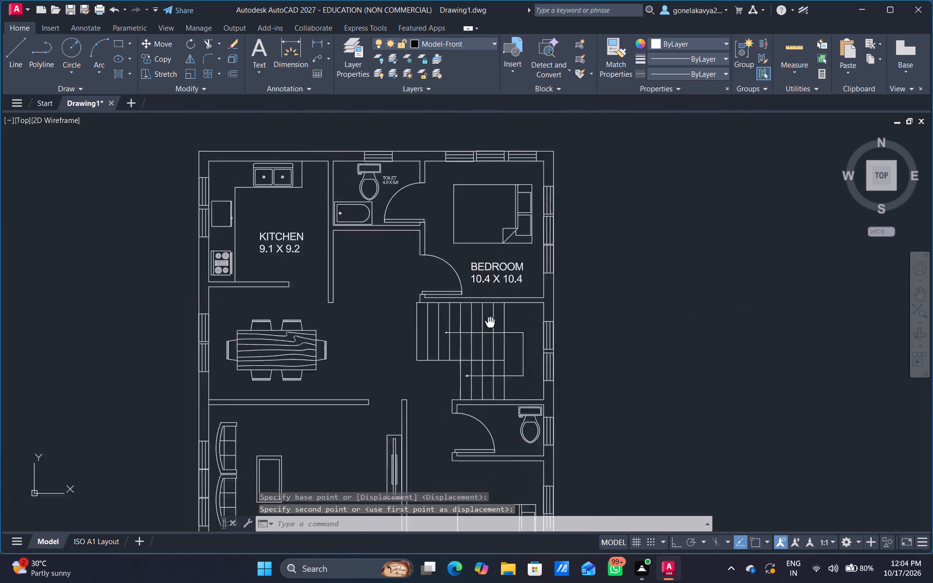
middle_drag(505, 307, 548, 269)
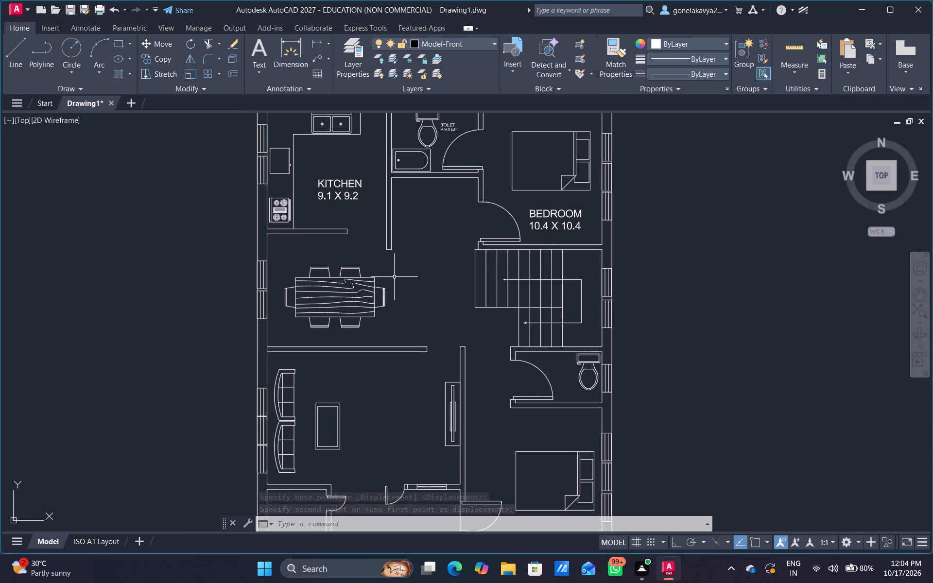
click(253, 52)
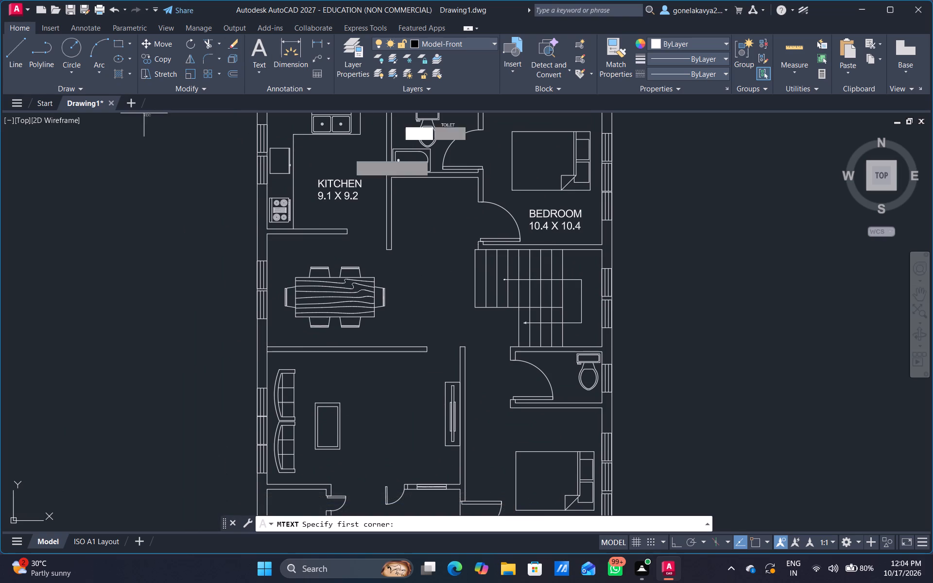
scroll(406, 261, up, 3)
drag(400, 295, 392, 410)
click(531, 416)
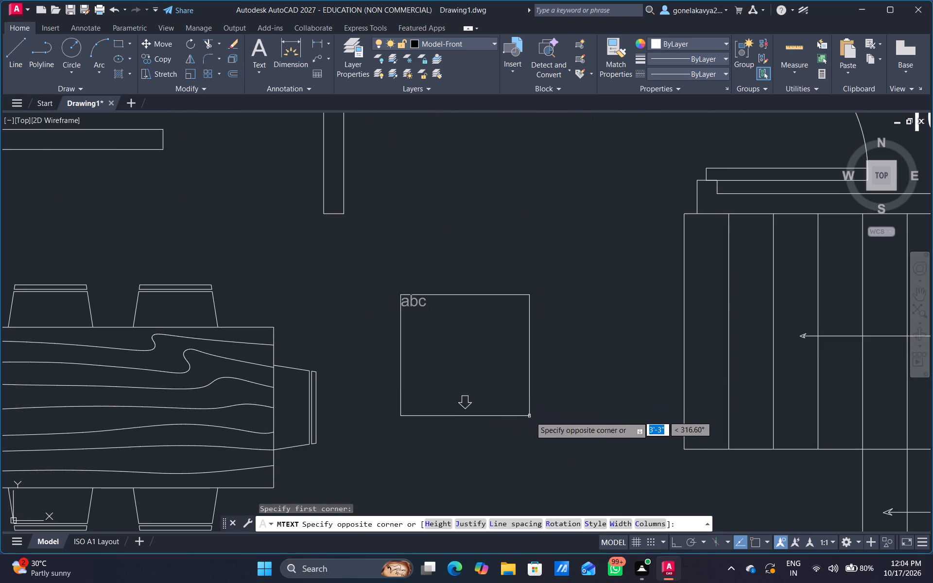
middle_drag(533, 424, 510, 338)
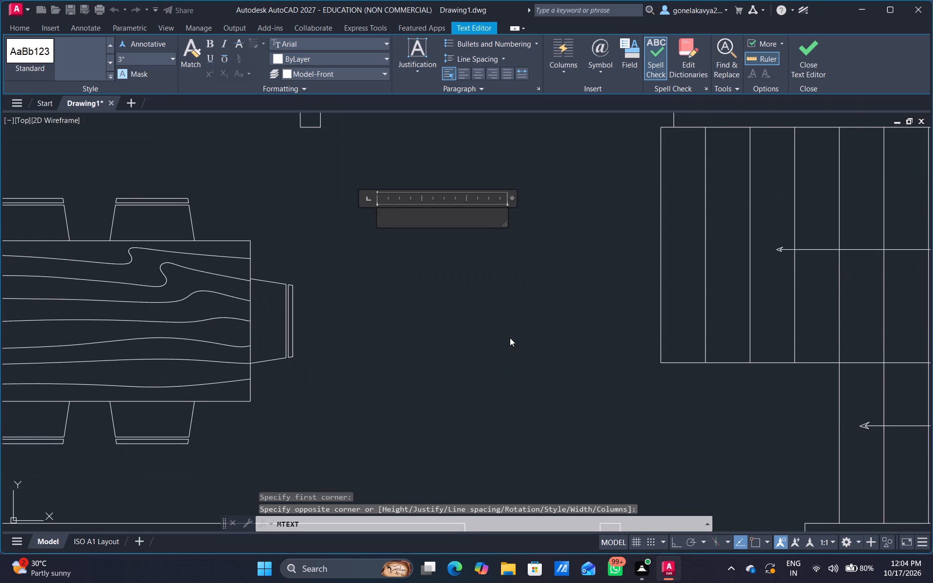
text(DU)
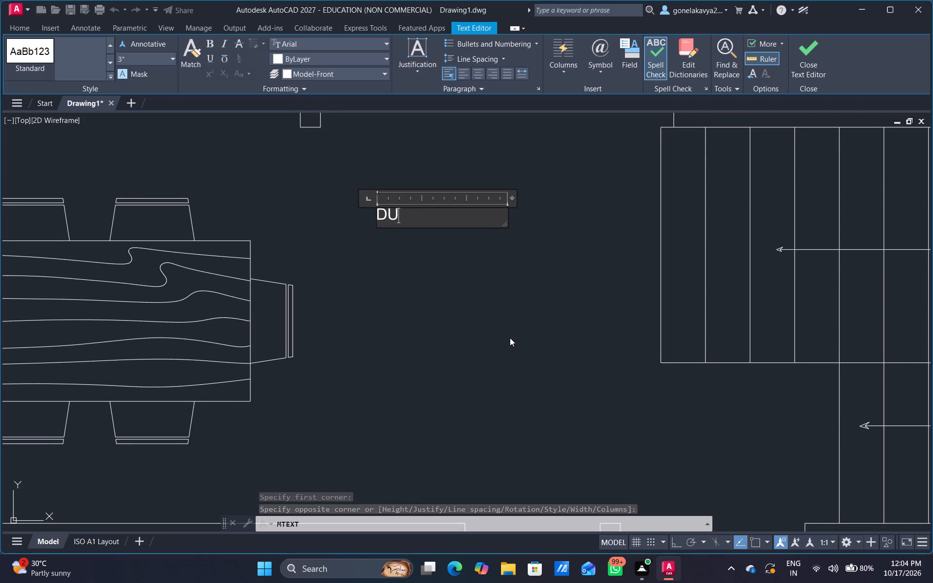
key(BackSpace)
text(INING)
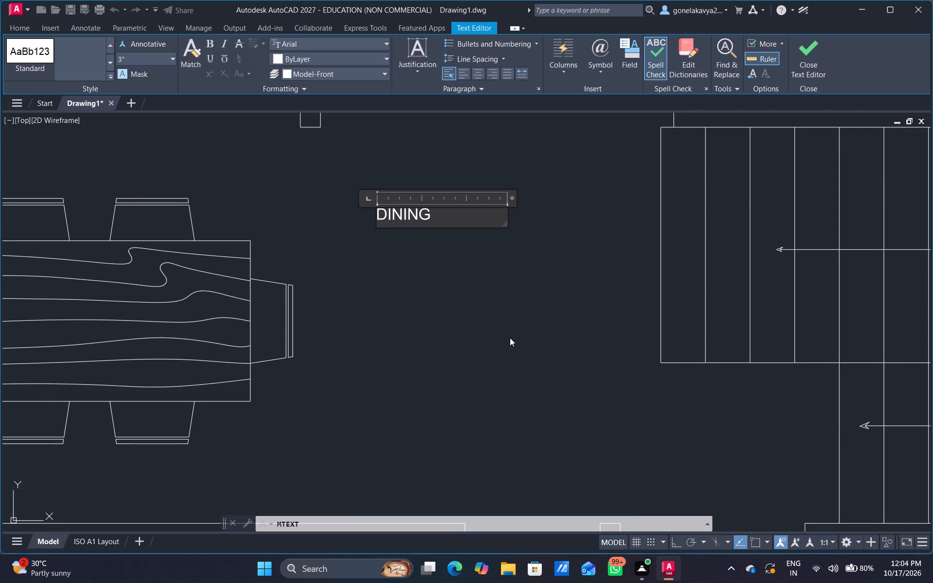
key(Return)
text(11.8 X)
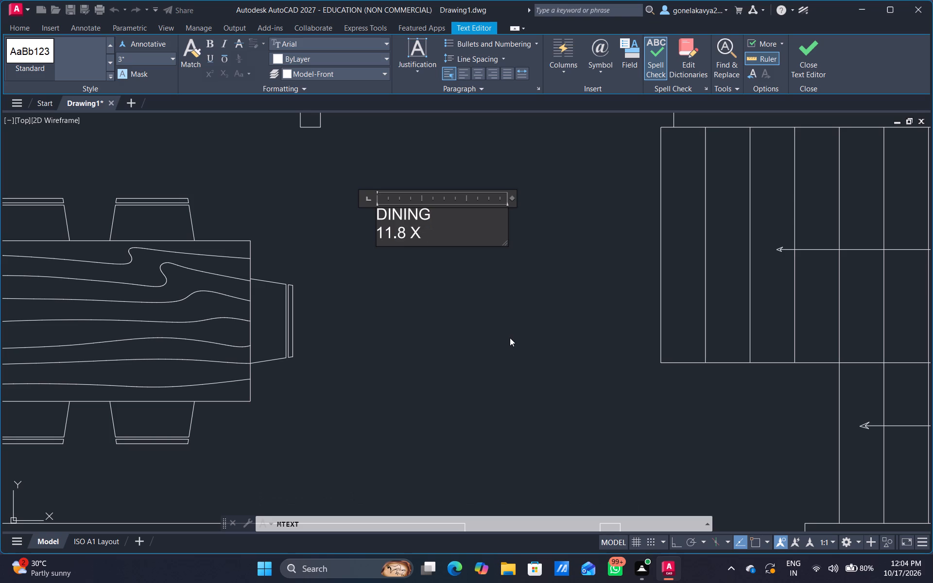
key(space)
text(8.6)
click(510, 338)
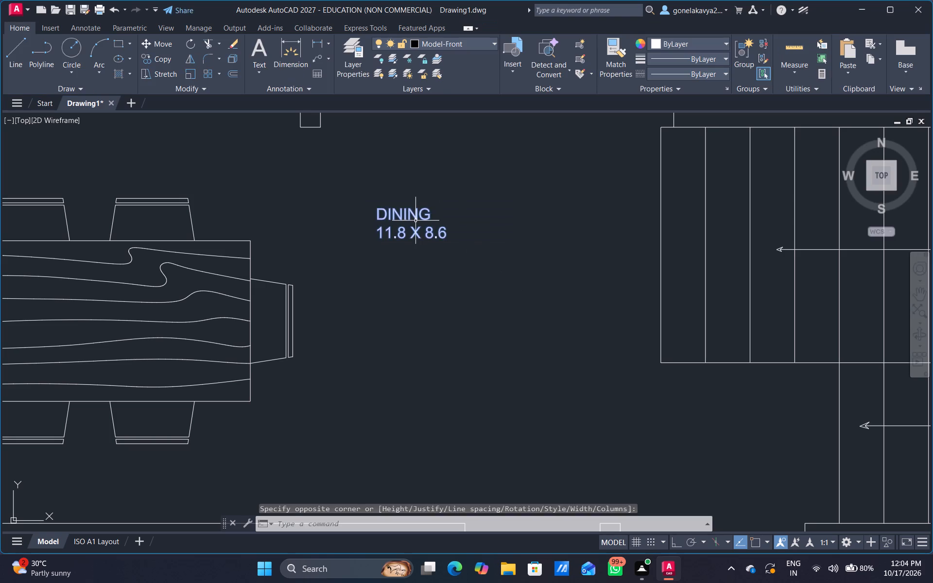
Scale the dining label up by eye to a little over twice its size, using a base point just south of it.
click(415, 221)
right_click(423, 221)
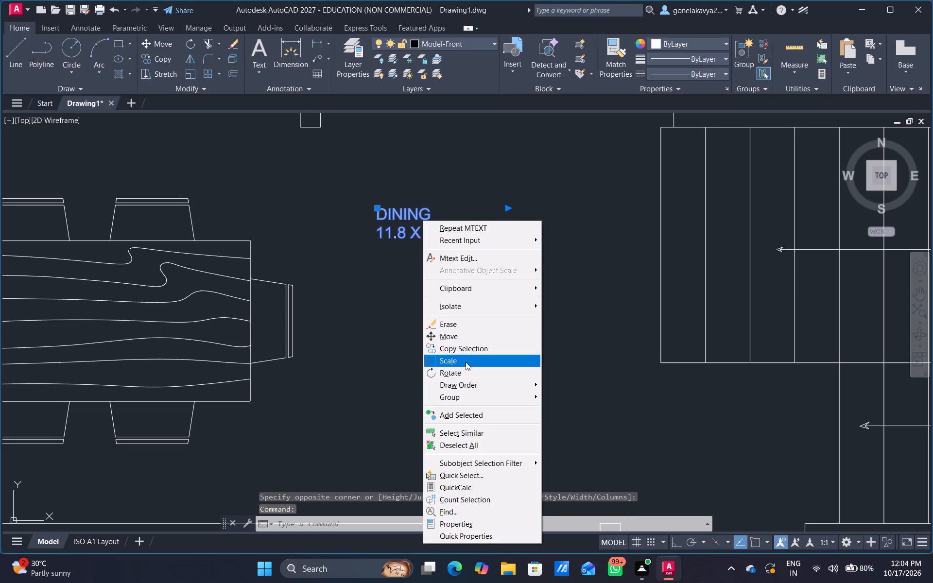
click(466, 362)
drag(445, 302, 515, 405)
click(536, 417)
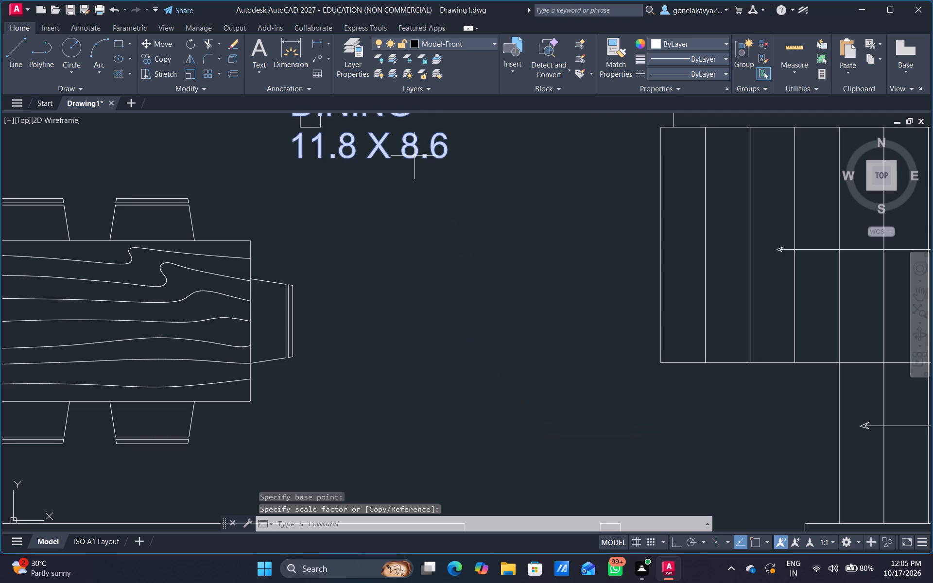
Move the enlarged dining label south and slightly east, onto the open floor between the dining table and the stairs.
click(414, 155)
right_click(413, 155)
click(465, 272)
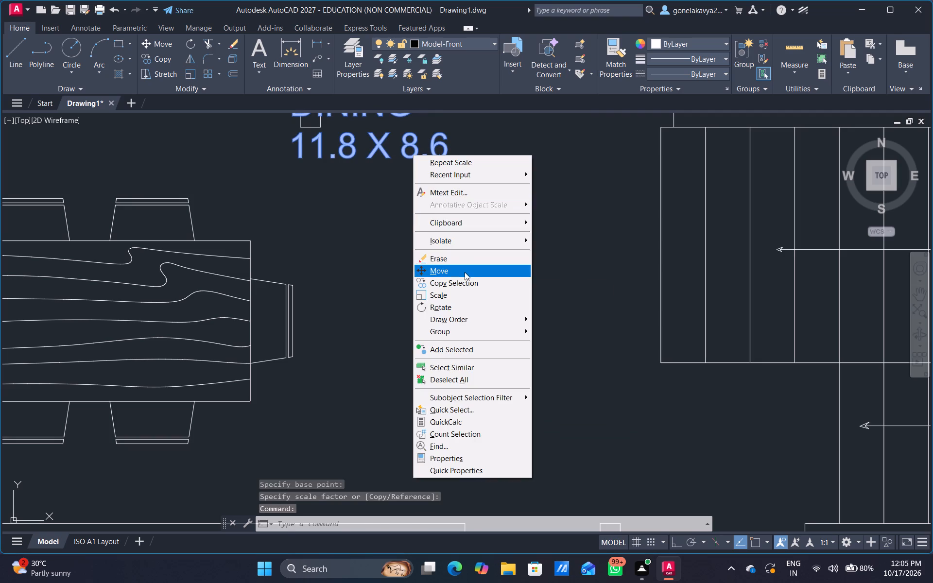
drag(438, 230, 456, 272)
click(521, 383)
Add multiline text between the door swing and the WC in the southern toilet reading "TOILET" with "6.6 X 3.9" on the second line.
scroll(532, 376, down, 3)
middle_drag(531, 394, 517, 377)
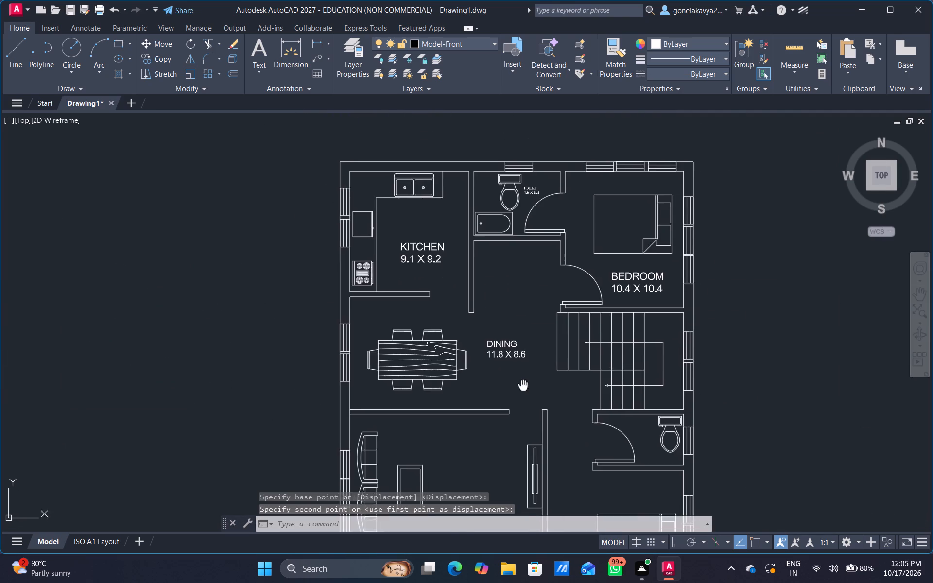
middle_drag(517, 377, 444, 279)
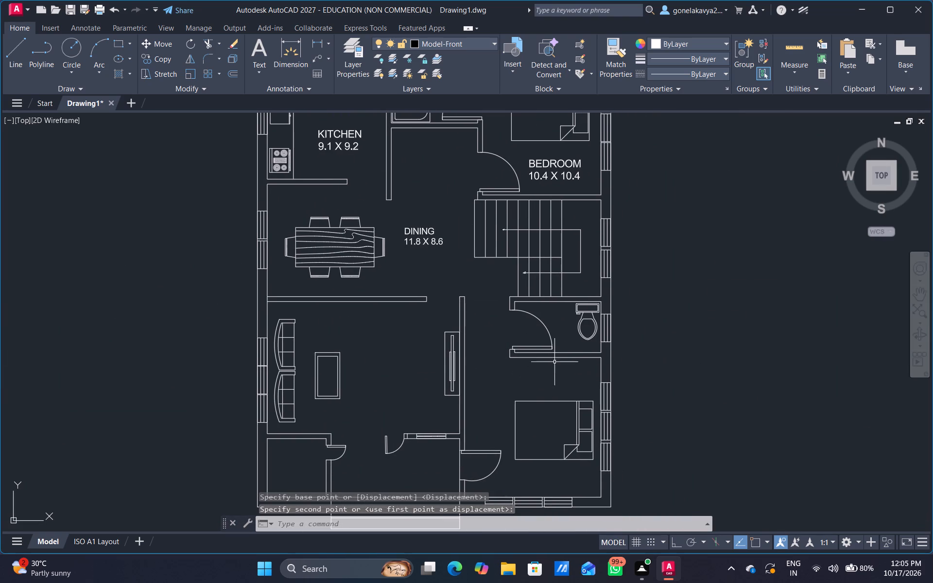
scroll(558, 351, up, 4)
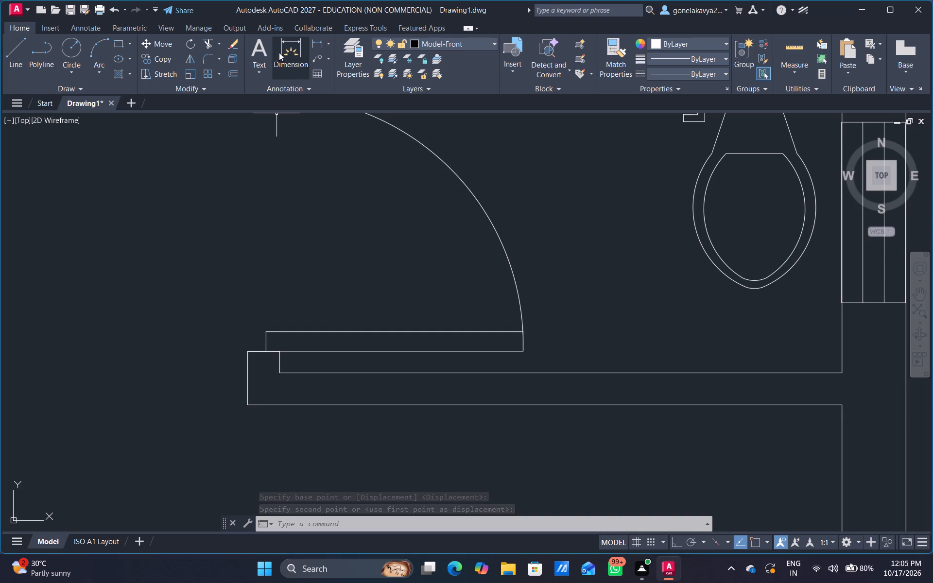
click(263, 49)
drag(549, 166, 549, 194)
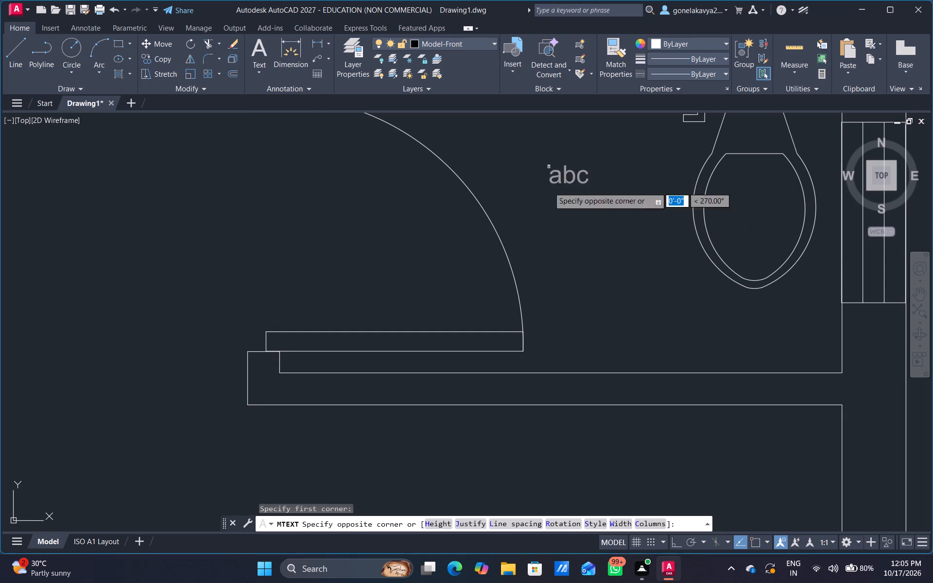
drag(549, 194, 555, 227)
click(679, 274)
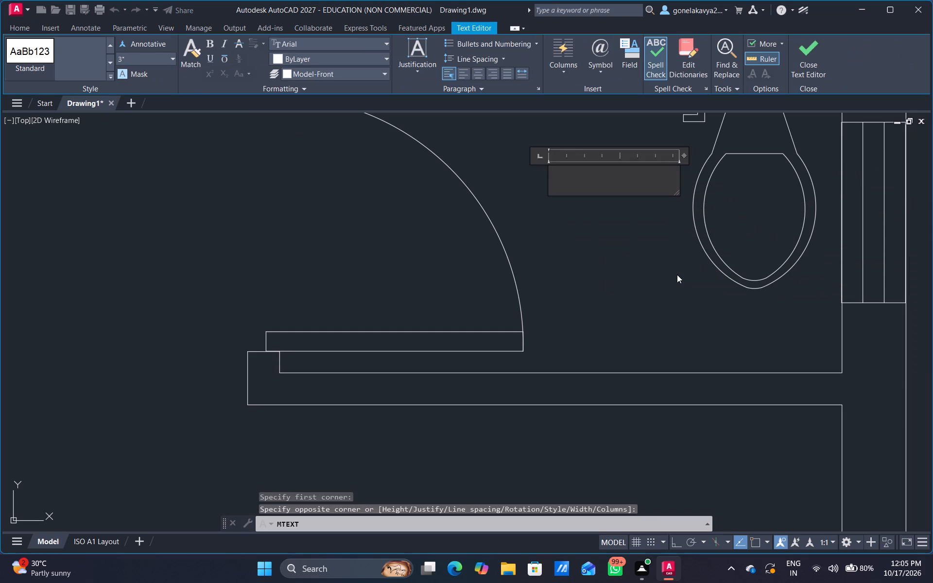
text(TO)
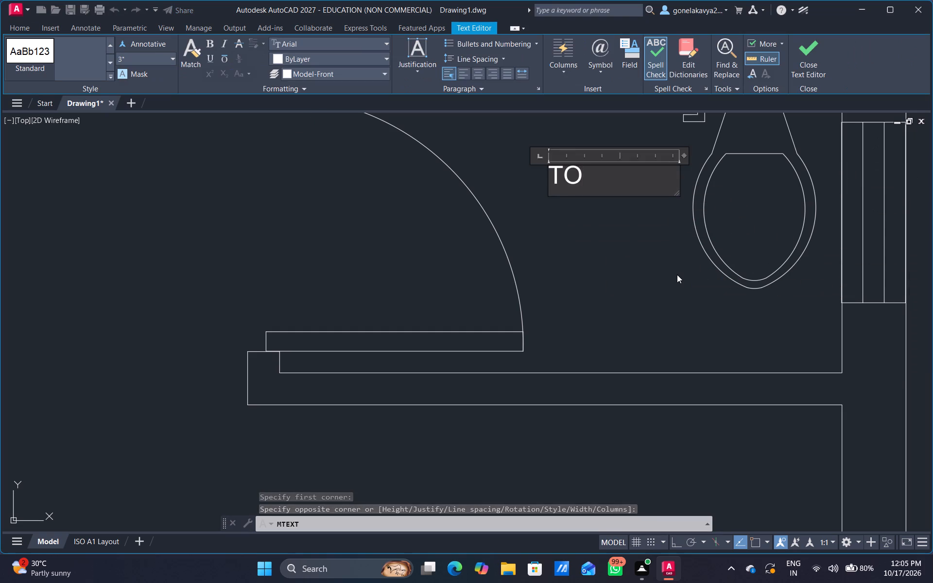
key(i)
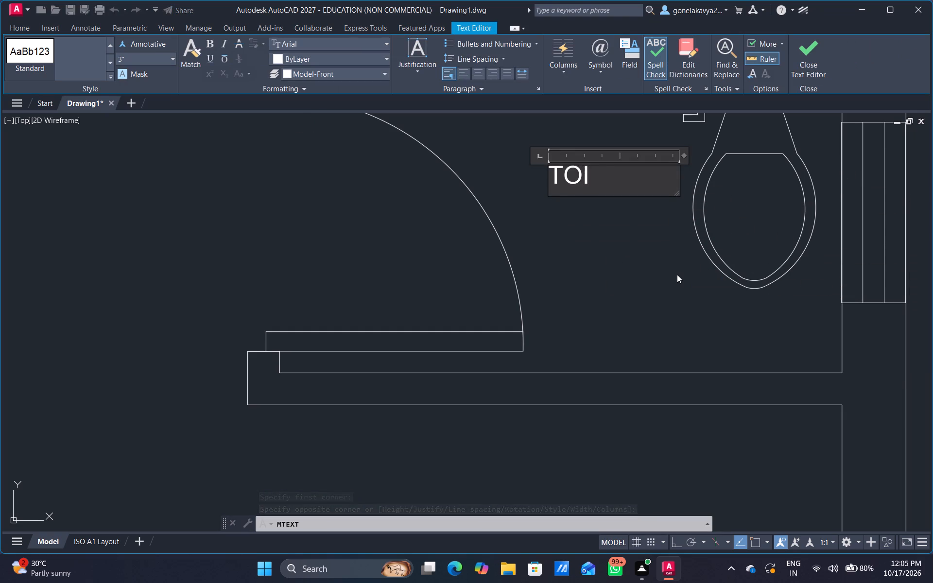
text(LE)
key(t)
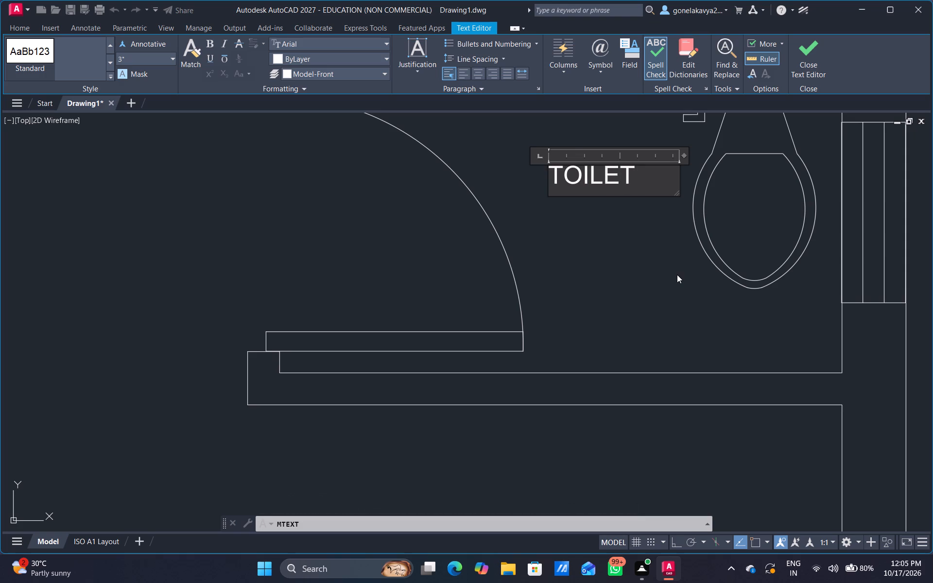
key(Return)
text(6.6)
key(space)
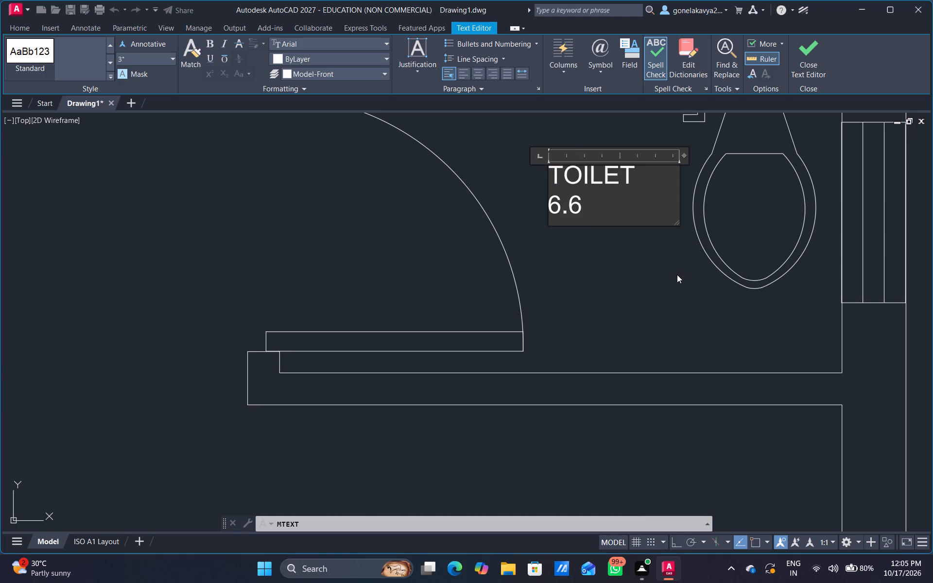
text(X)
key(space)
text(3.9)
click(674, 274)
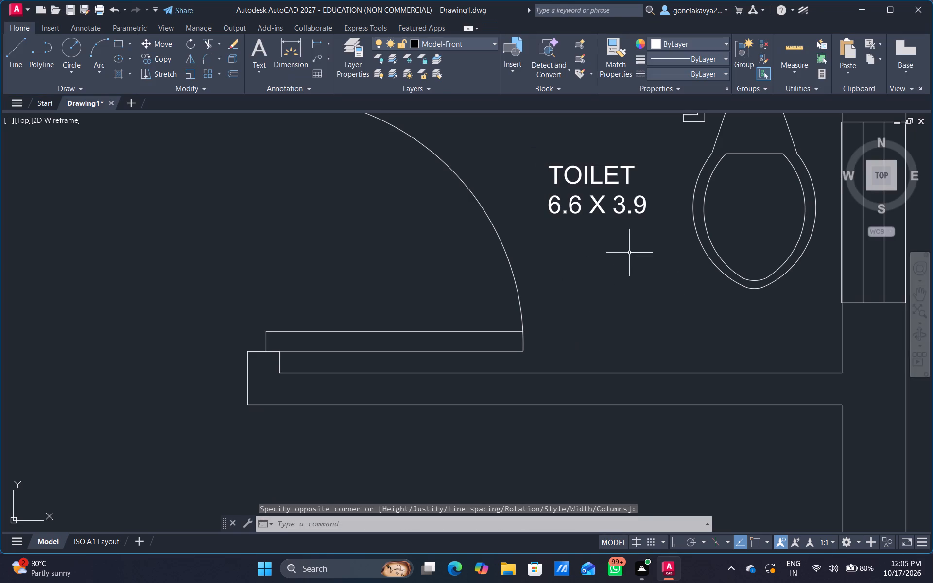
Scale the southern toilet's label up by eye to about one and a half times its size, using a base point southeast of it.
drag(626, 212, 620, 204)
right_click(618, 202)
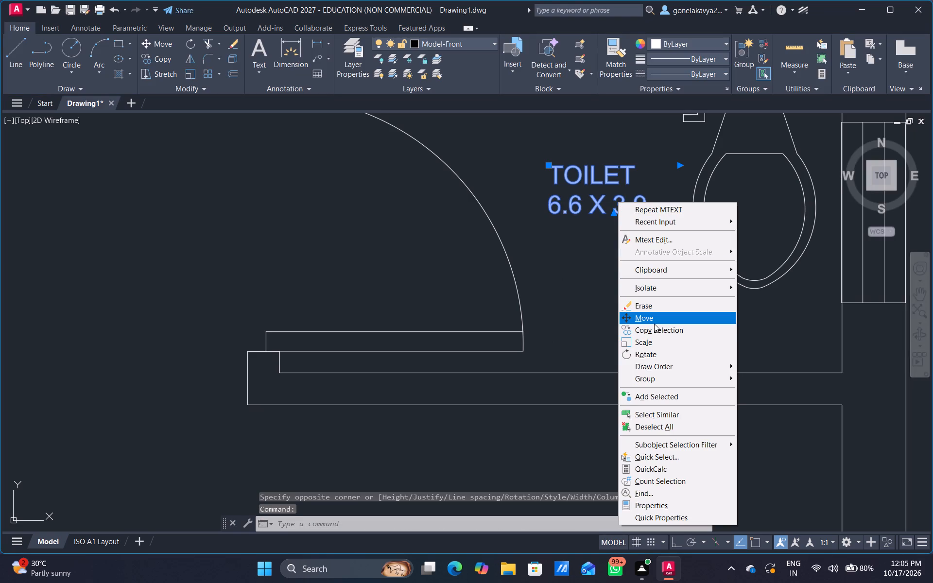
click(659, 342)
drag(654, 273, 658, 295)
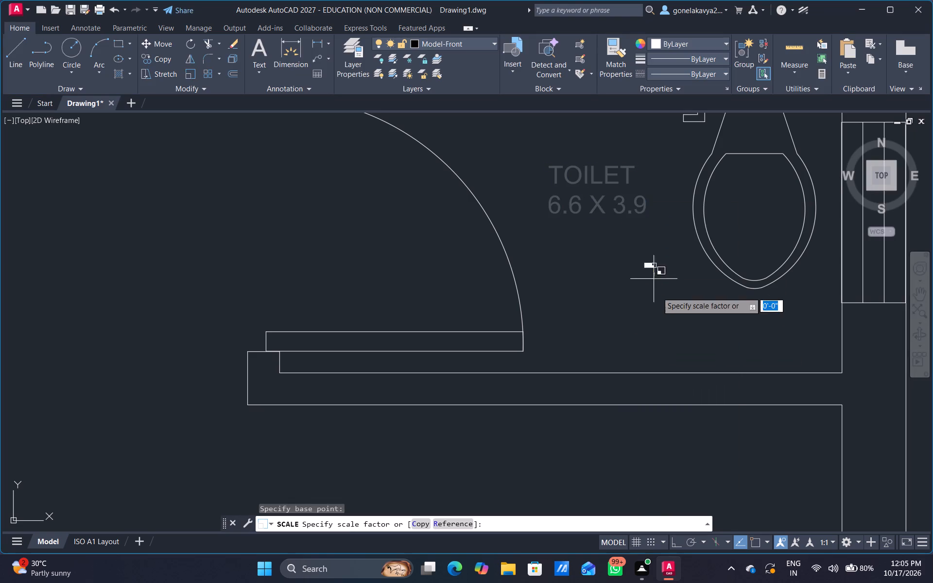
drag(658, 295, 661, 309)
click(679, 369)
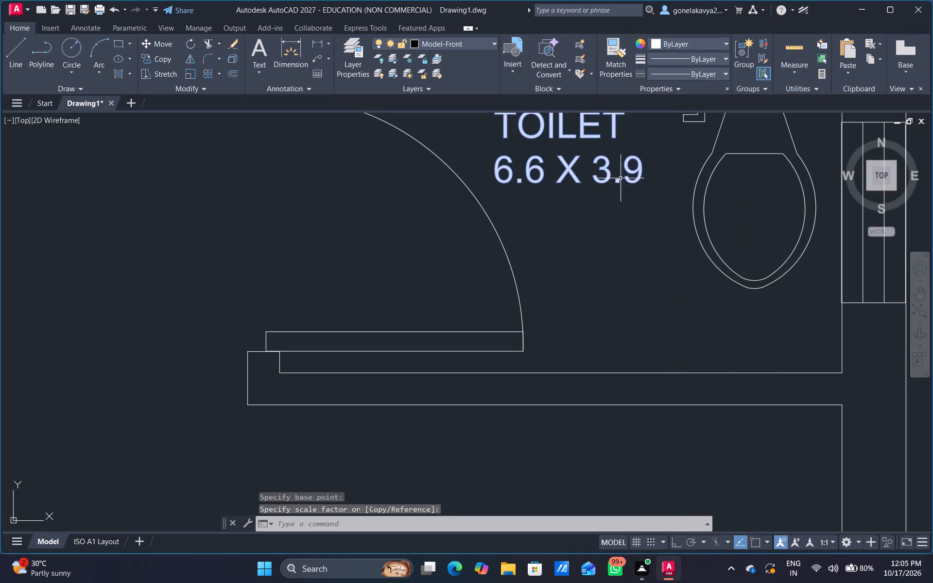
Add multiline text northwest of the bed in the southeast bedroom reading "BEDROOM" with "10.1 X 10.4" on the second line.
scroll(603, 244, down, 3)
middle_drag(575, 317, 545, 214)
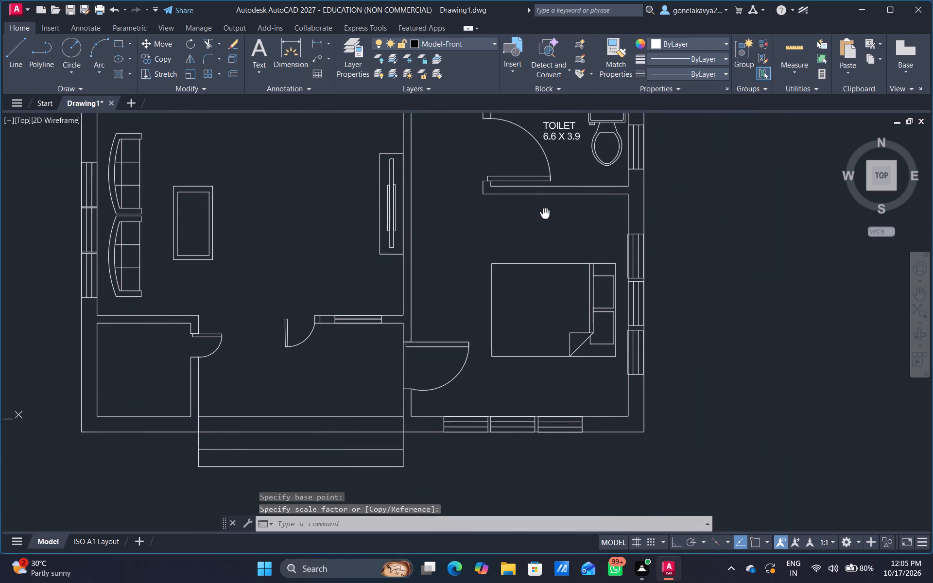
middle_drag(545, 214, 598, 176)
scroll(542, 204, up, 1)
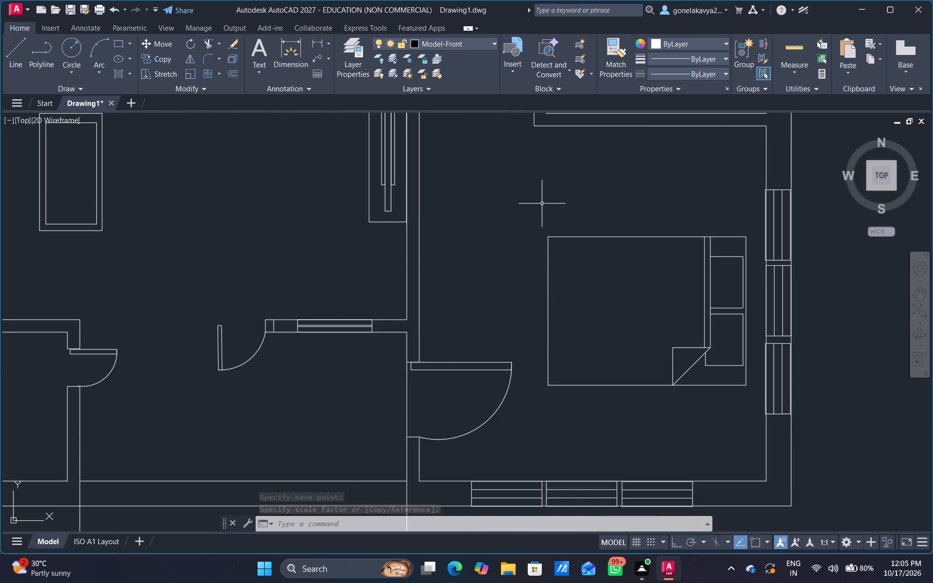
scroll(542, 204, up, 1)
click(256, 59)
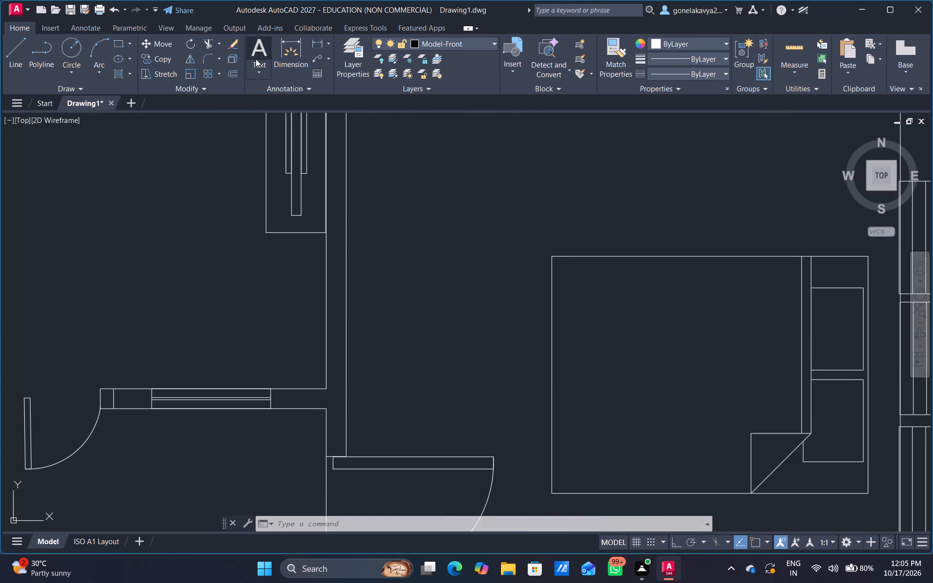
drag(533, 171, 581, 206)
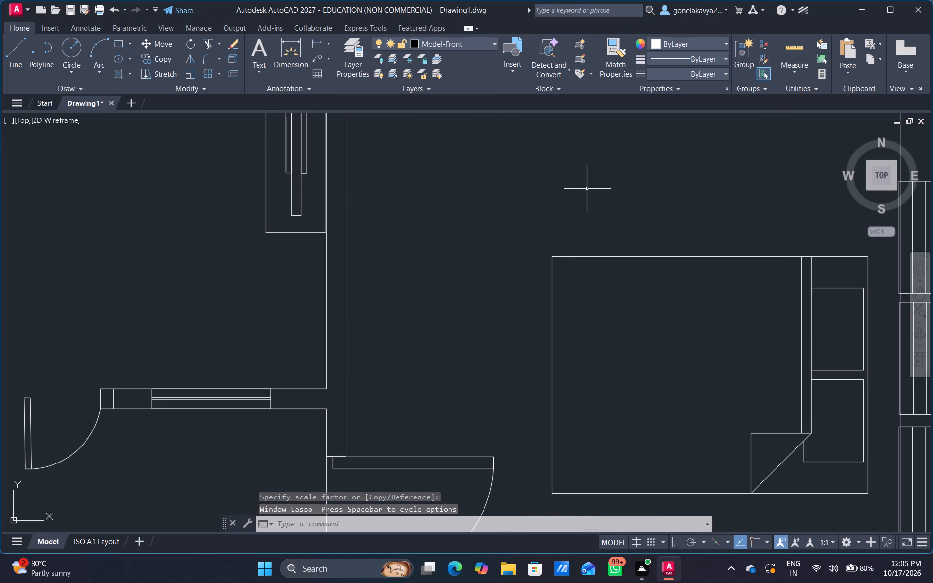
scroll(571, 189, down, 2)
middle_drag(558, 187, 469, 255)
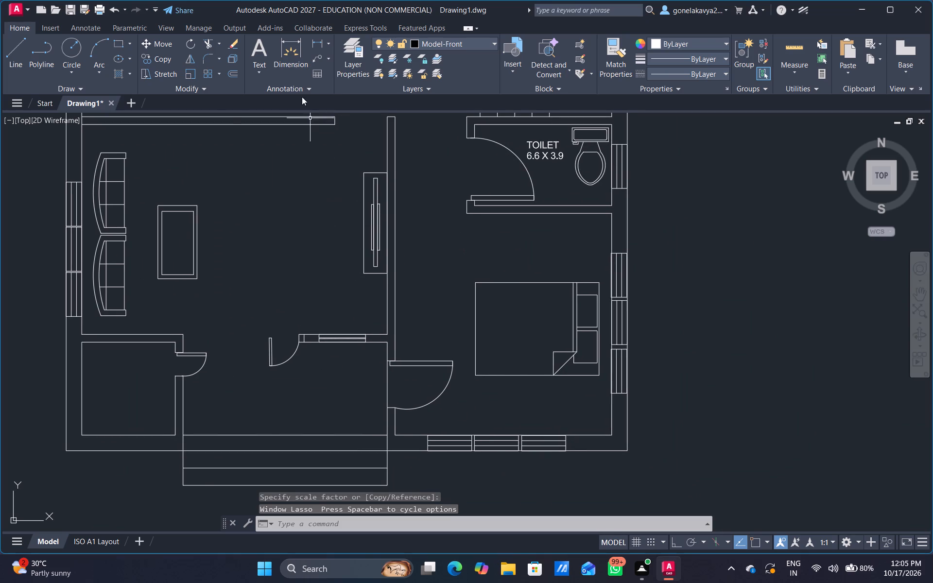
click(253, 49)
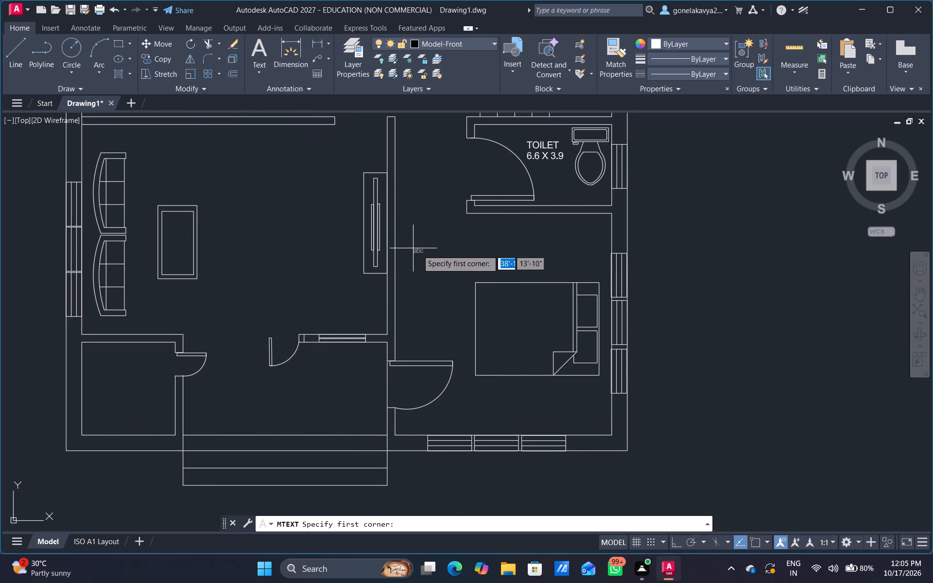
scroll(455, 251, up, 1)
drag(447, 223, 461, 270)
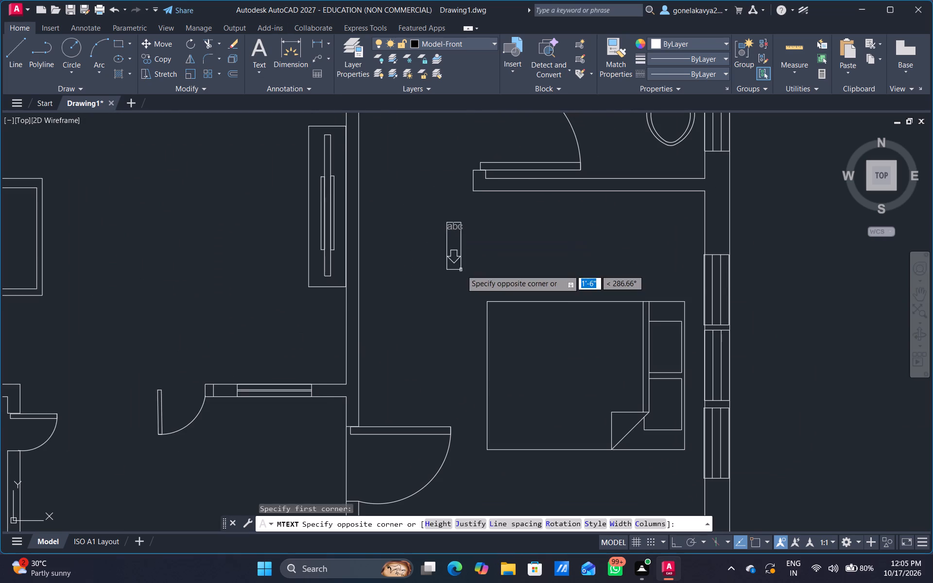
click(636, 264)
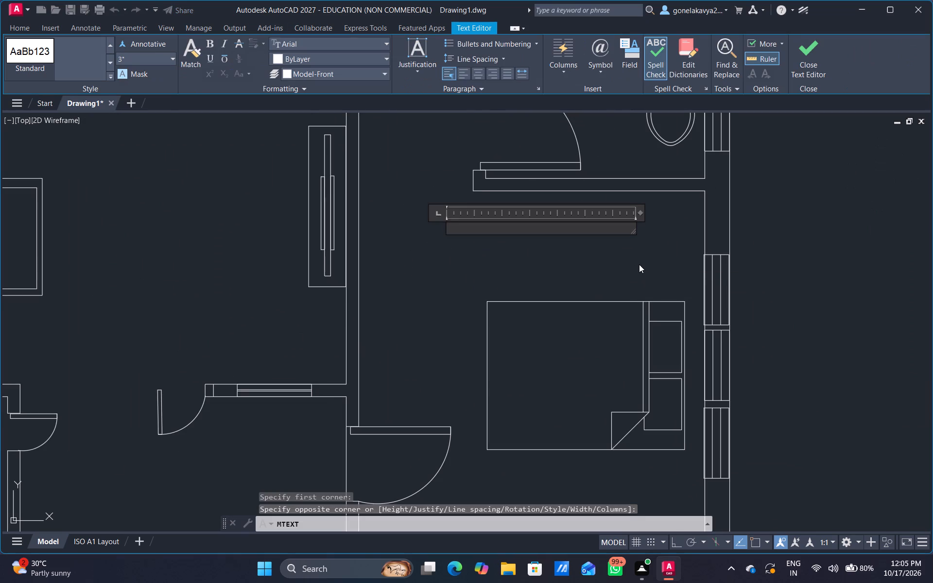
text(BEDROOM)
key(Return)
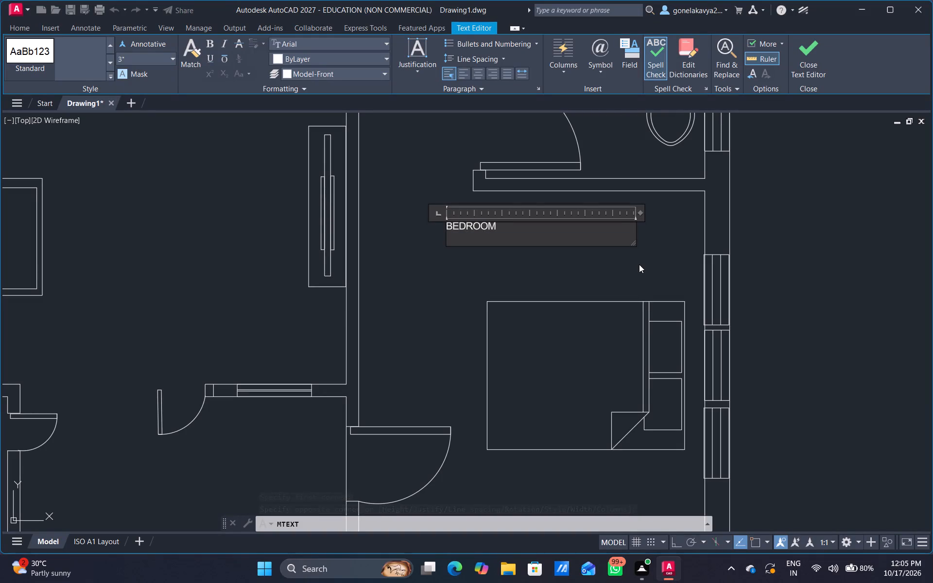
text(10.1)
key(space)
text(X)
key(space)
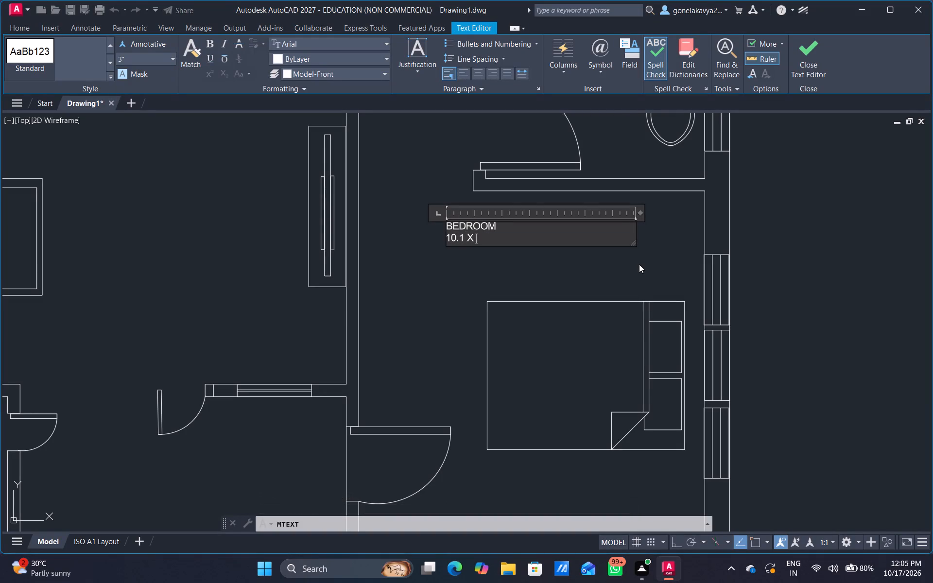
text(10.4)
click(639, 265)
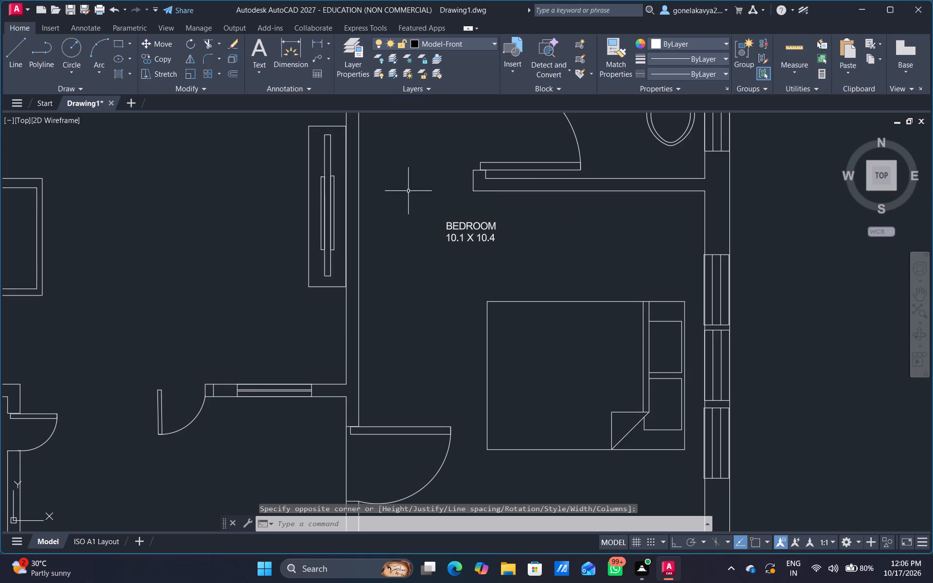
Scale the southeast bedroom's label up by eye to a little over twice its size, using a base point just east of it.
click(450, 227)
right_click(451, 228)
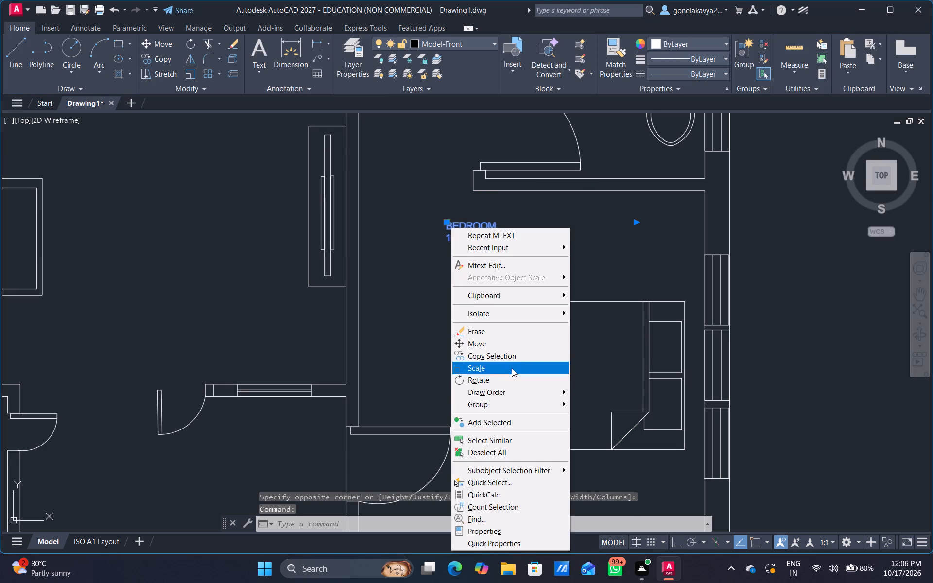
click(499, 369)
drag(520, 236, 589, 336)
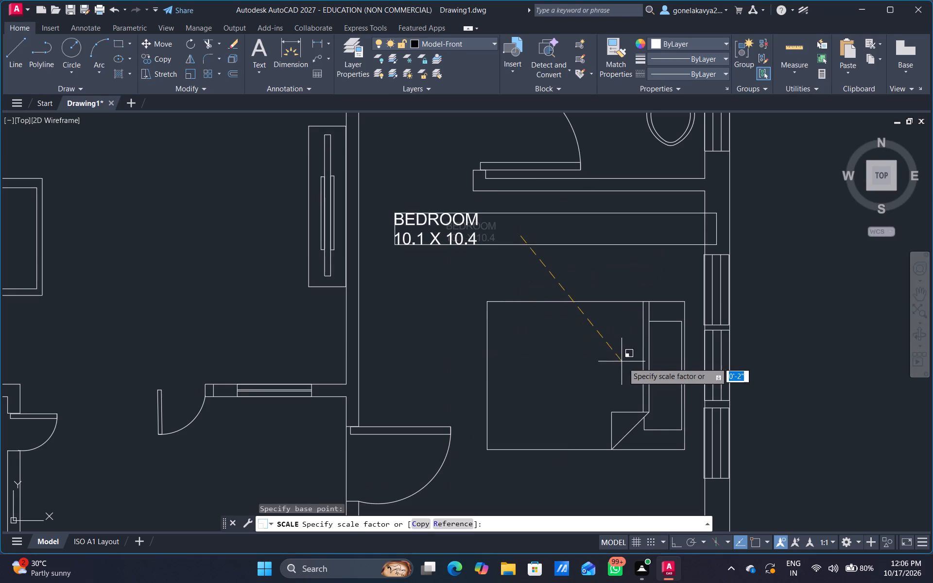
click(648, 408)
Move the enlarged southeast bedroom label east off the wall, onto the open floor just north of the bed.
click(442, 217)
right_click(440, 223)
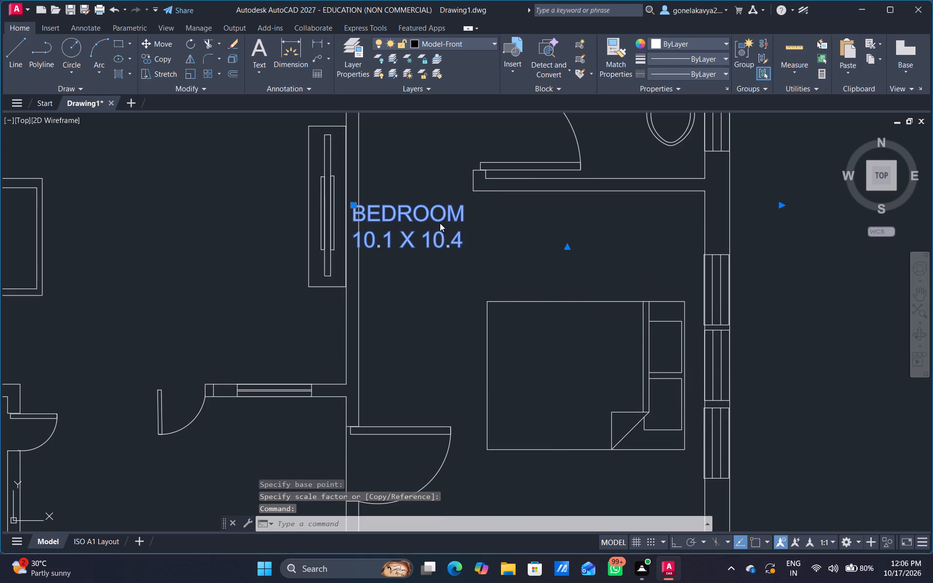
click(495, 346)
drag(460, 221, 510, 248)
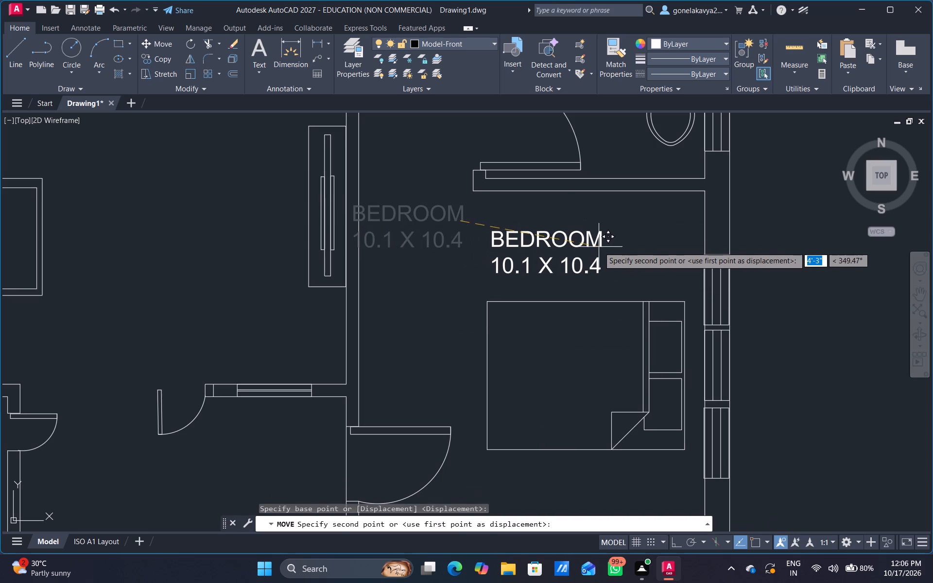
click(598, 247)
Add multiline text in the living room, northeast of the coffee table, reading "LIVING" with "14.7 X 10.1" on the second line.
scroll(429, 294, down, 2)
middle_drag(426, 314, 495, 296)
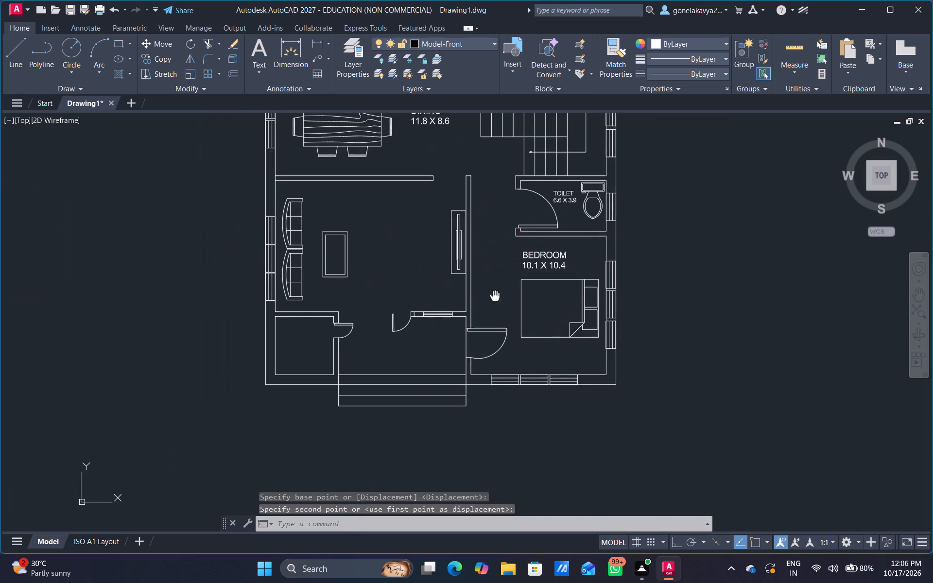
middle_drag(495, 296, 553, 276)
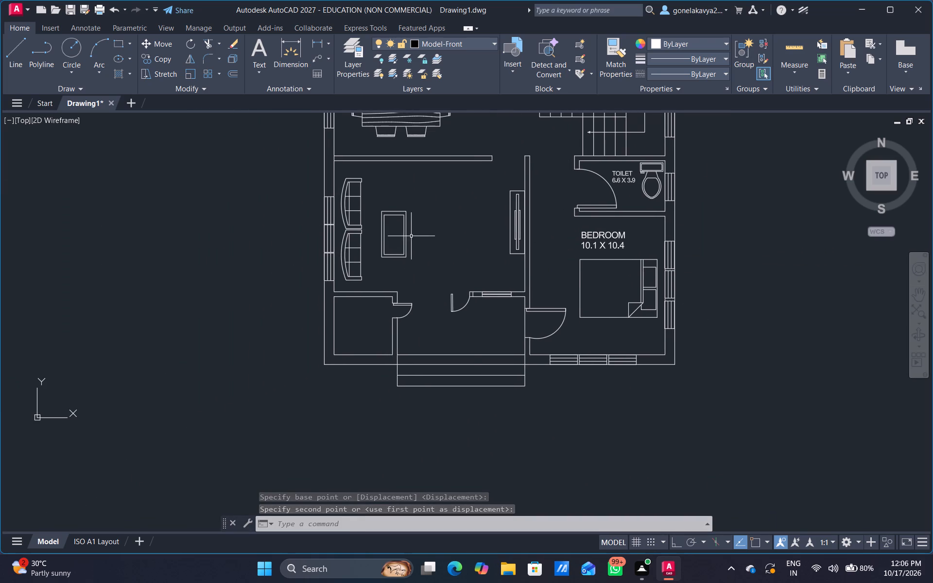
scroll(417, 230, up, 1)
click(249, 44)
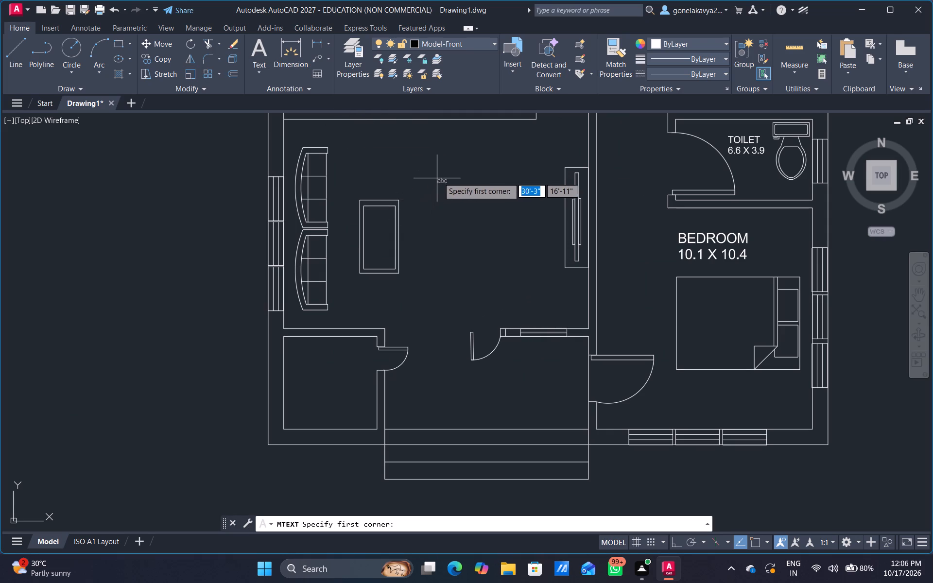
drag(430, 168, 438, 229)
click(508, 237)
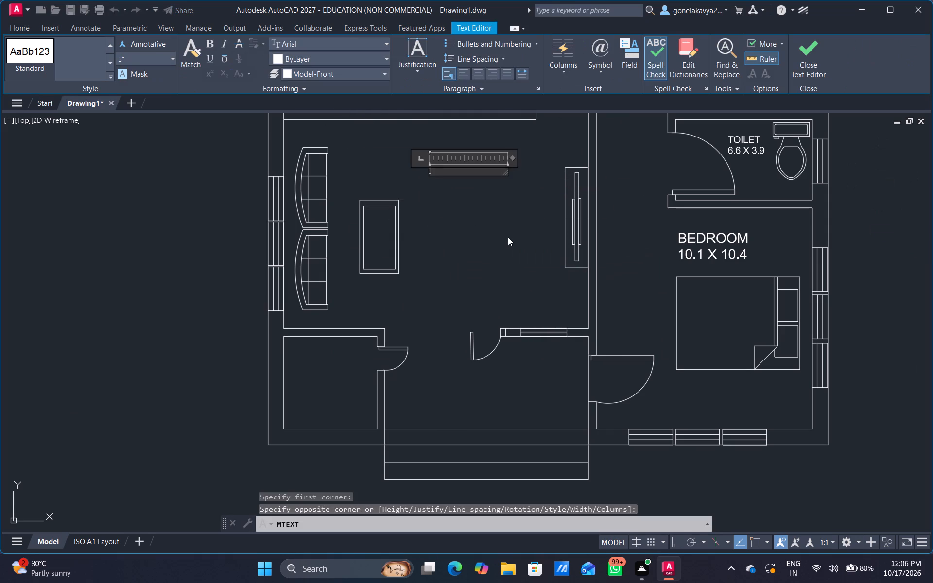
text(LIVING)
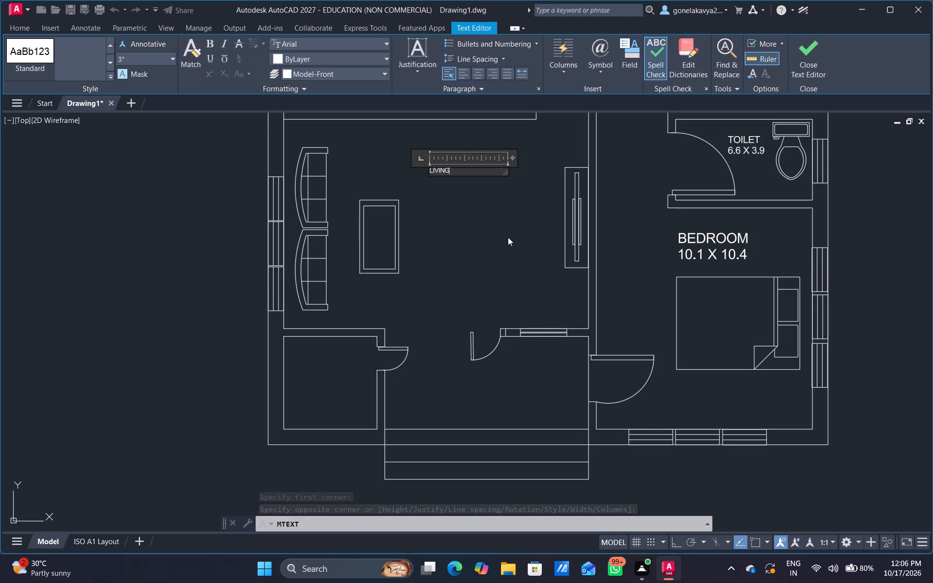
key(Return)
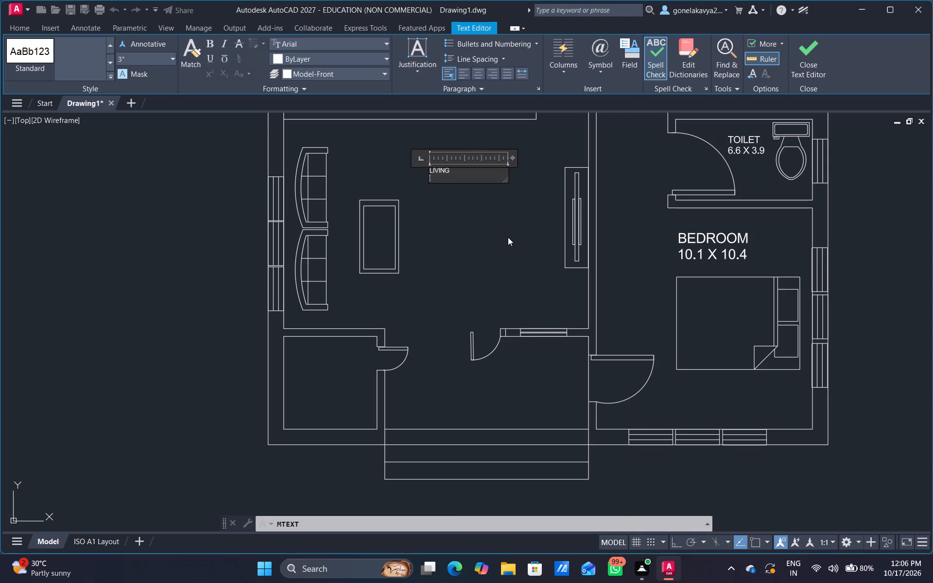
text(14)
text(.7)
key(space)
text(X)
key(space)
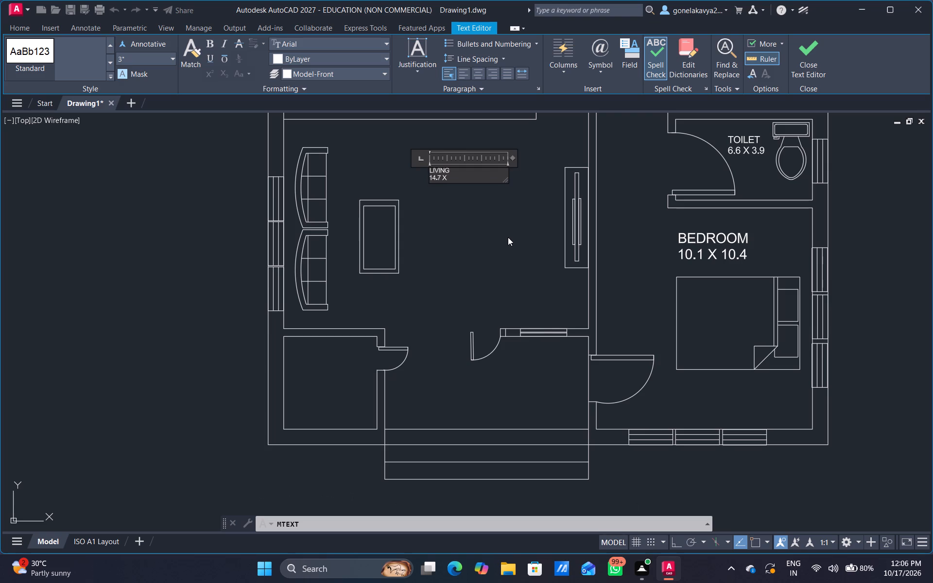
text(10.1)
click(508, 237)
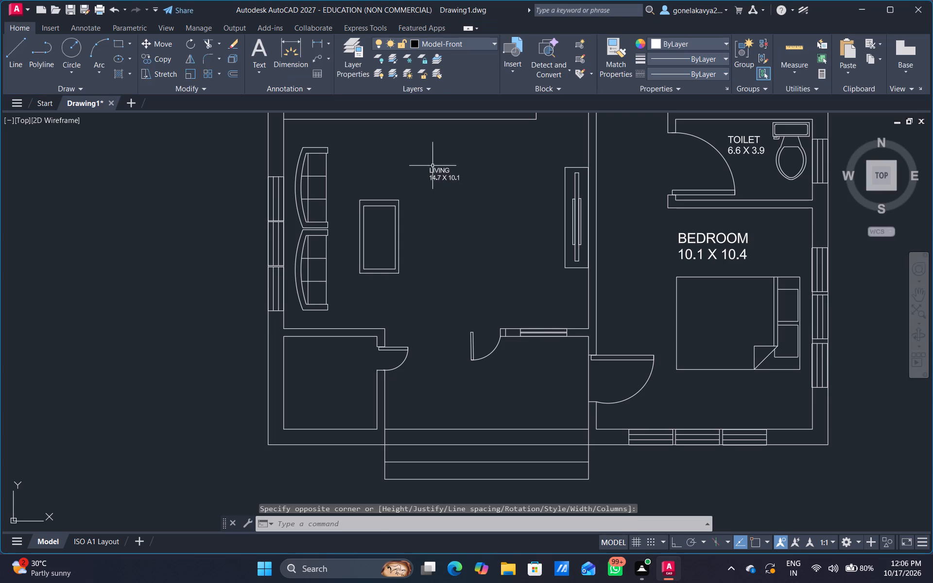
Scale the living room label up by eye to nearly two and a half times its size, using a base point south of it.
click(436, 170)
right_click(436, 170)
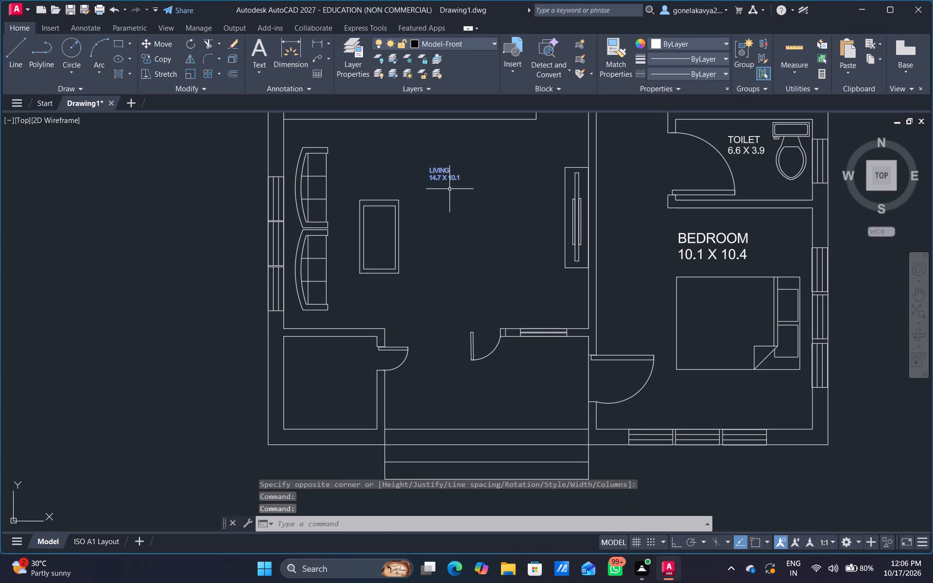
click(455, 179)
right_click(455, 179)
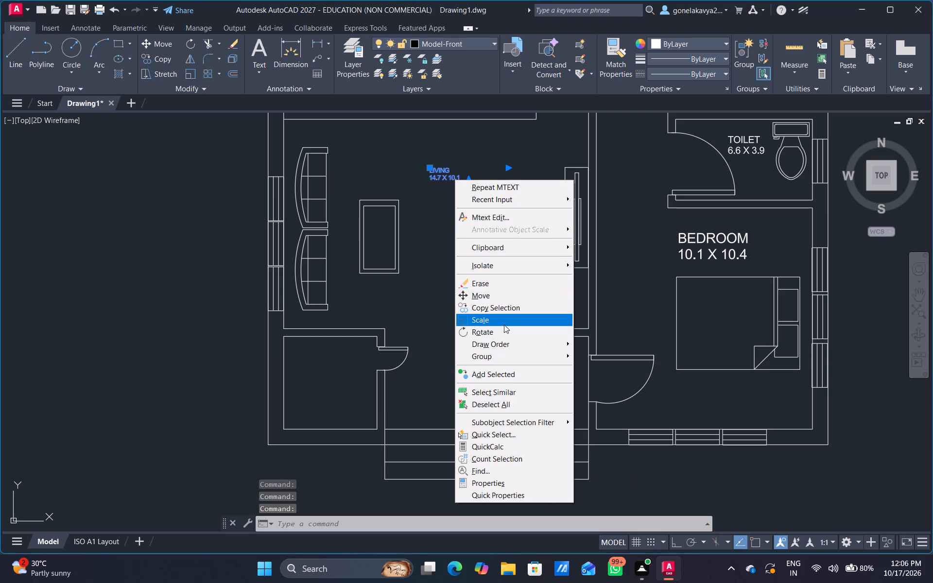
click(504, 325)
drag(446, 244, 487, 287)
click(516, 309)
Move the enlarged living room label south off the dining table, onto the open floor between the coffee table and the TV unit.
scroll(493, 253, down, 2)
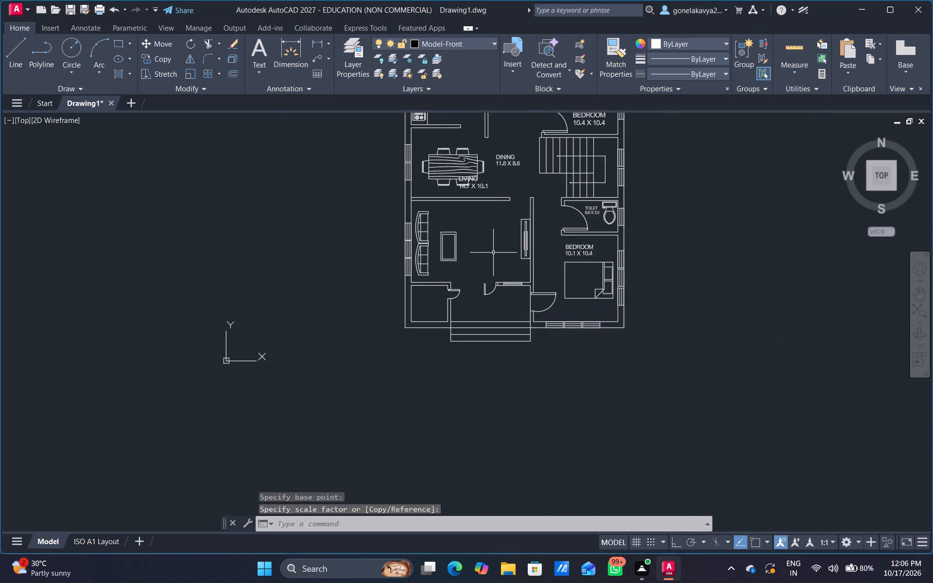
middle_drag(498, 255, 491, 307)
scroll(476, 264, up, 3)
middle_drag(479, 261, 467, 343)
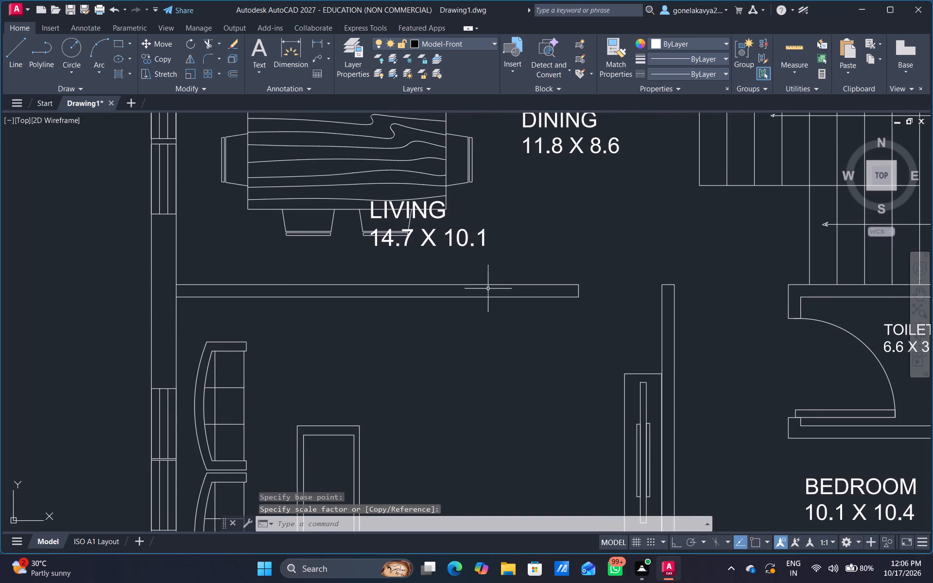
click(458, 242)
right_click(462, 251)
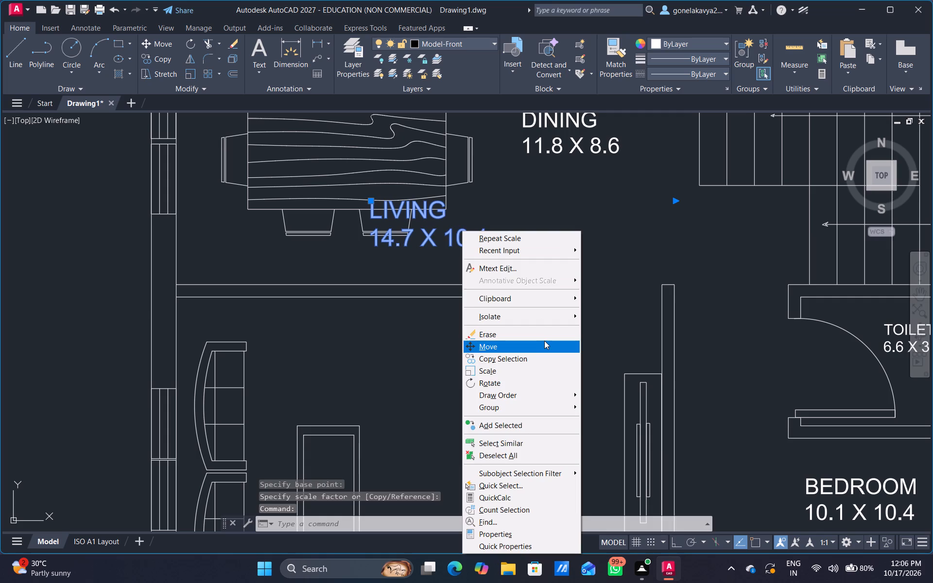
click(544, 341)
drag(481, 249, 494, 307)
middle_drag(536, 468, 528, 341)
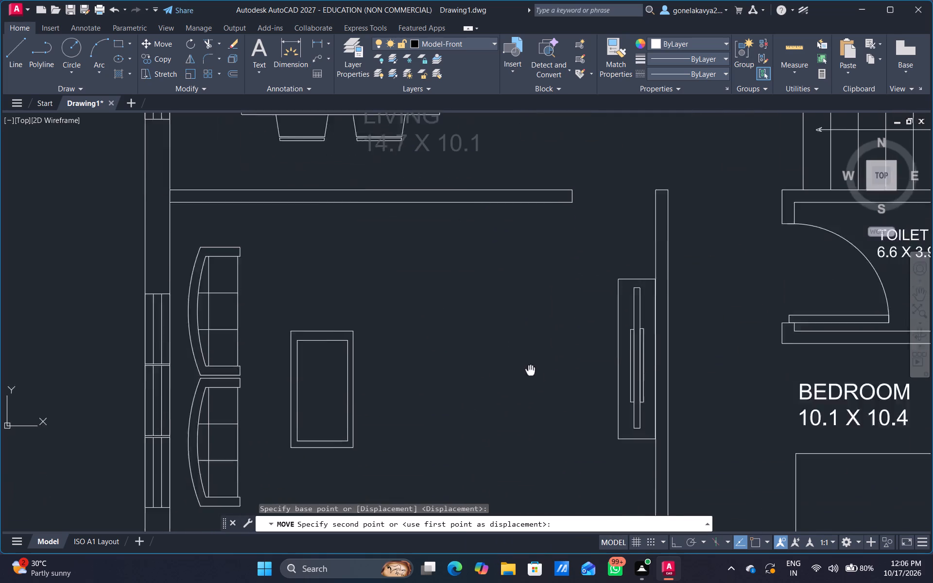
middle_drag(528, 341, 516, 281)
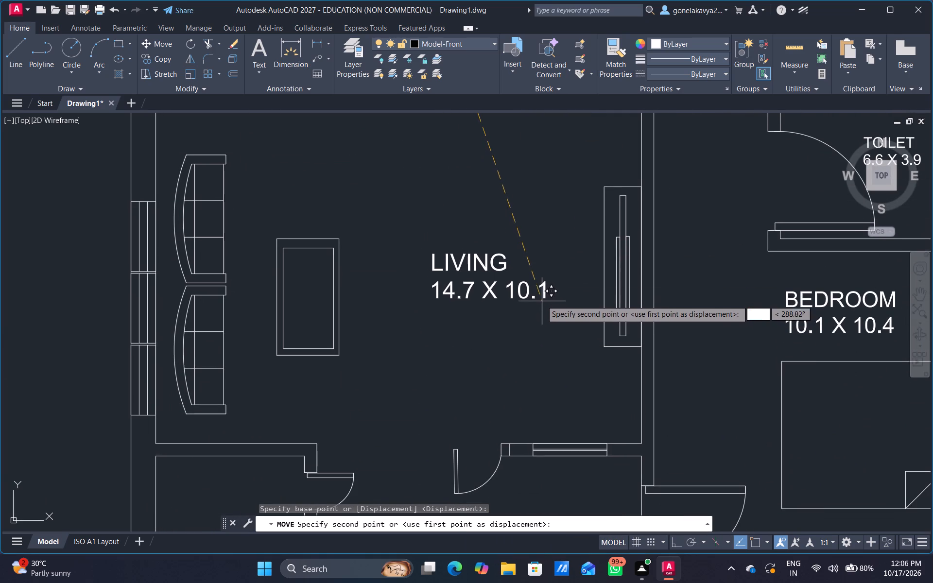
click(522, 258)
Add multiline text south of the main entrance door reading "SITOUT" with "9.5 X 3.9" on the second line.
scroll(523, 314, down, 2)
middle_drag(524, 336, 507, 269)
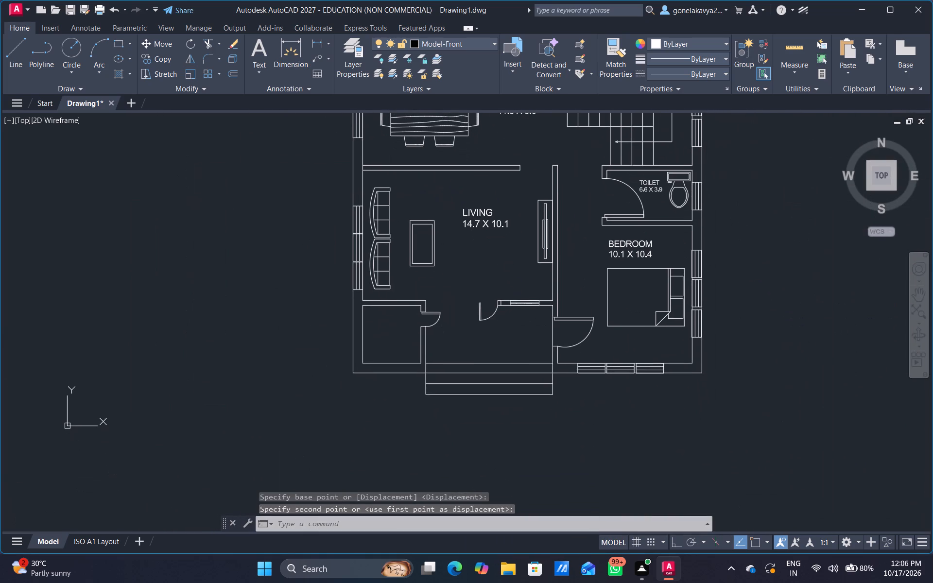
scroll(492, 344, up, 1)
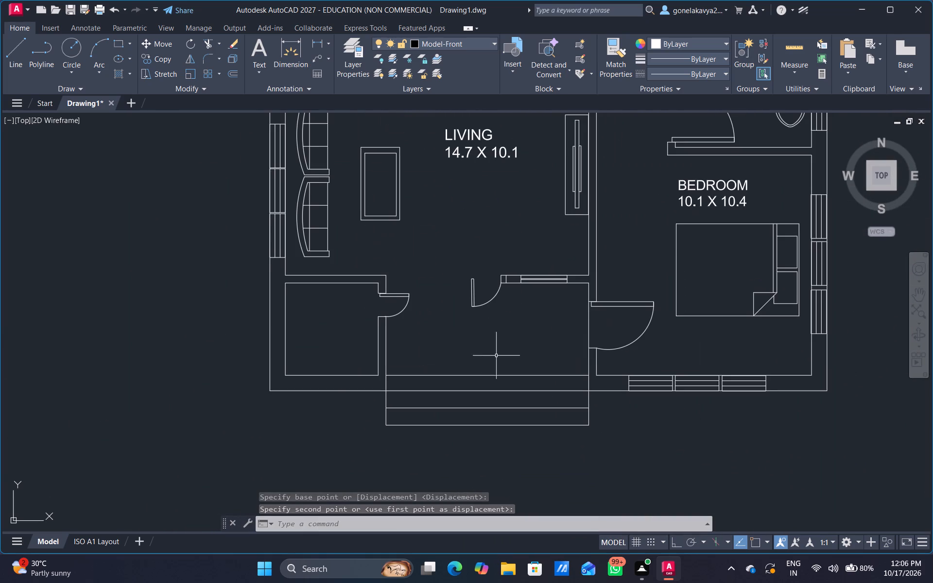
middle_drag(496, 356, 485, 332)
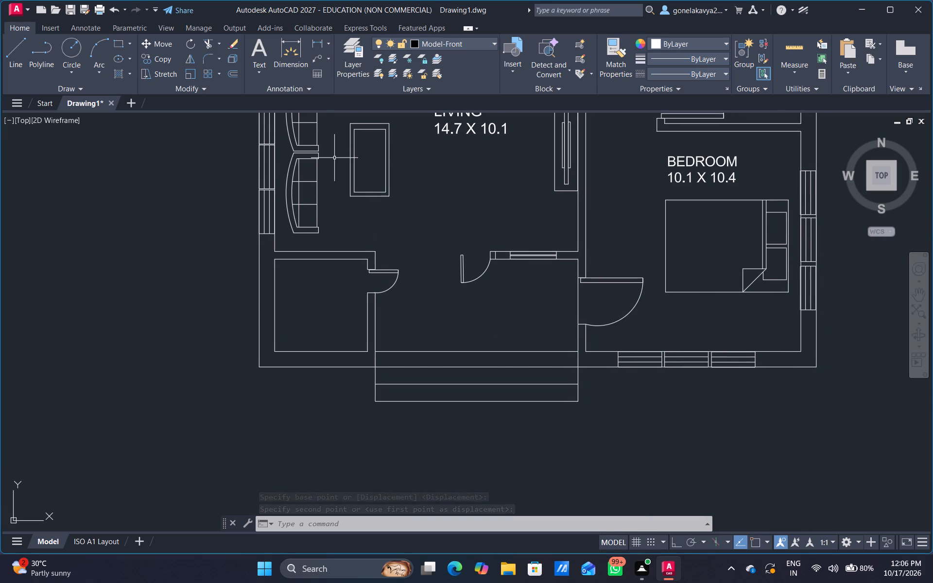
click(261, 43)
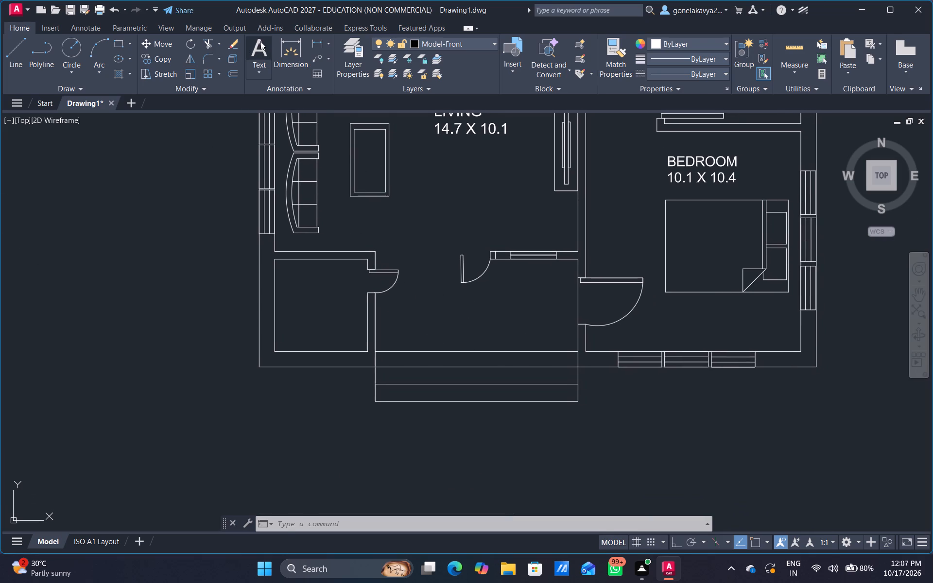
scroll(453, 309, up, 2)
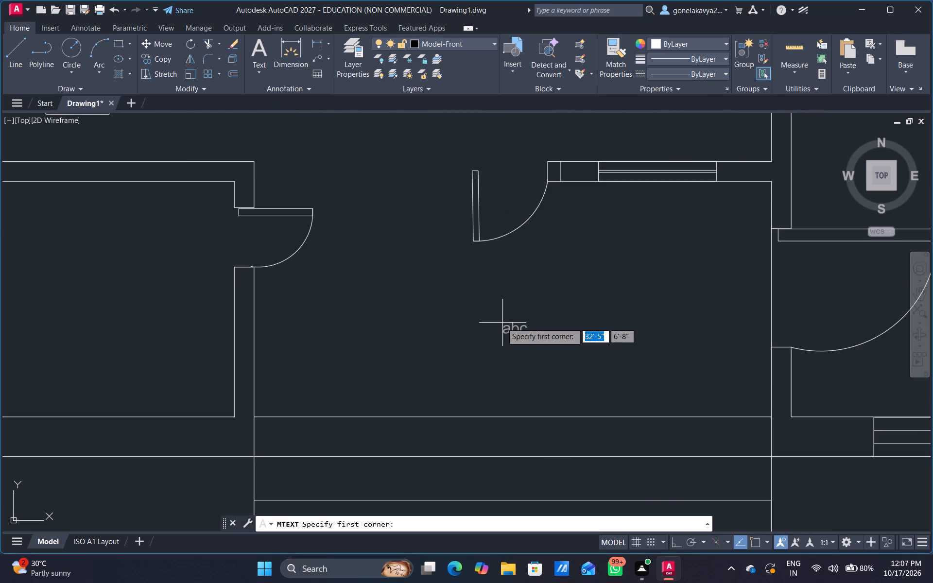
drag(476, 294, 484, 384)
click(694, 340)
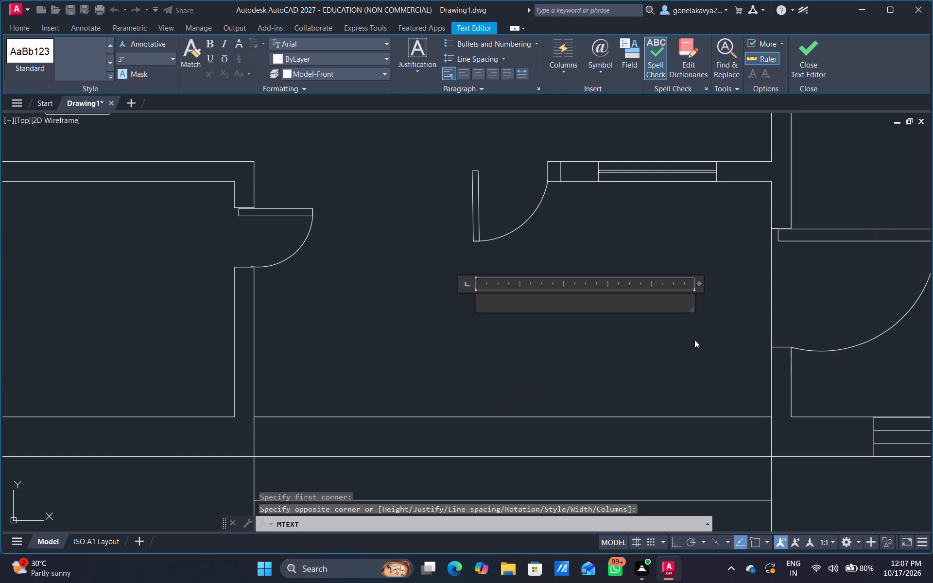
text(SIT)
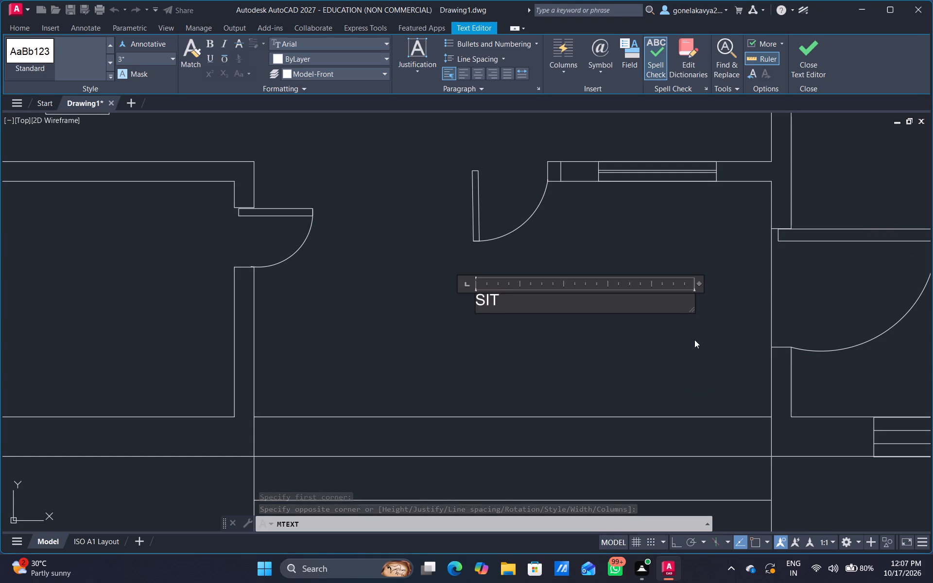
text(OUR)
key(BackSpace)
key(t)
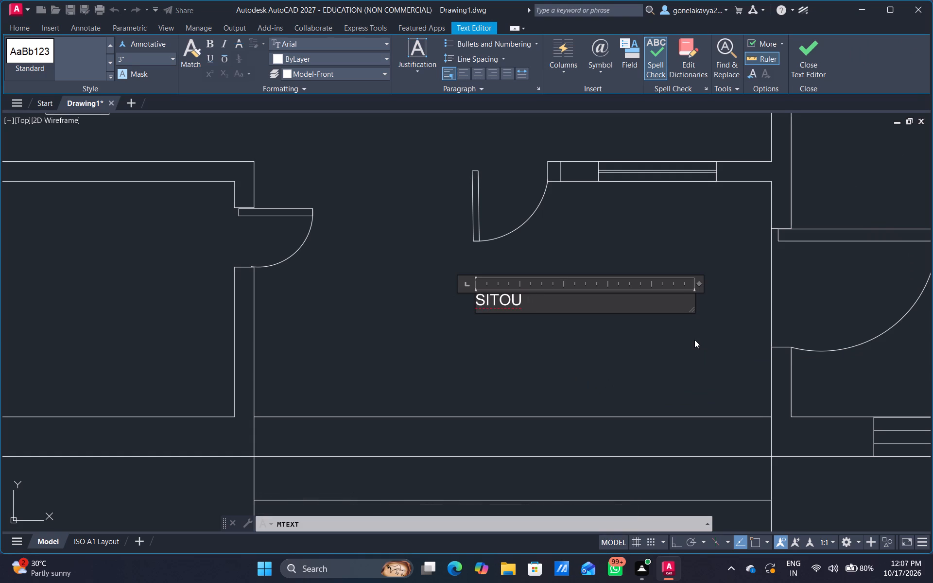
key(Return)
text(9.5)
key(space)
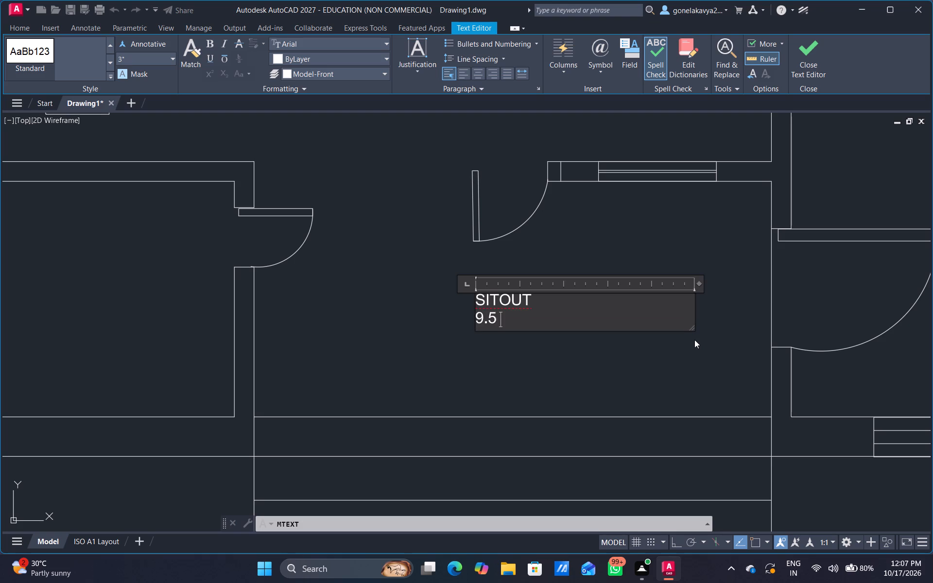
text(X)
key(space)
text(3.9)
click(694, 340)
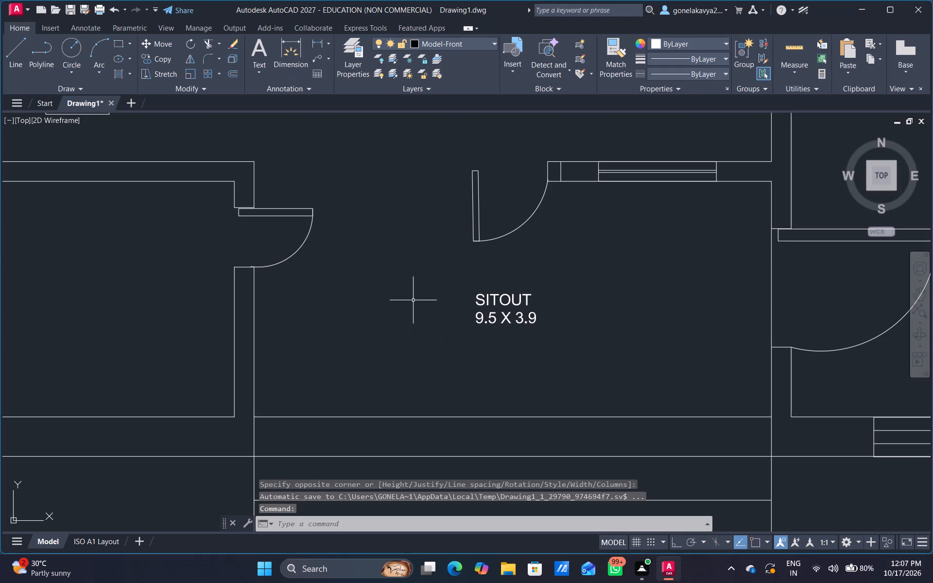
Scale the sitout label up by eye to a little over twice its size, using a base point southeast of it.
click(512, 298)
right_click(511, 298)
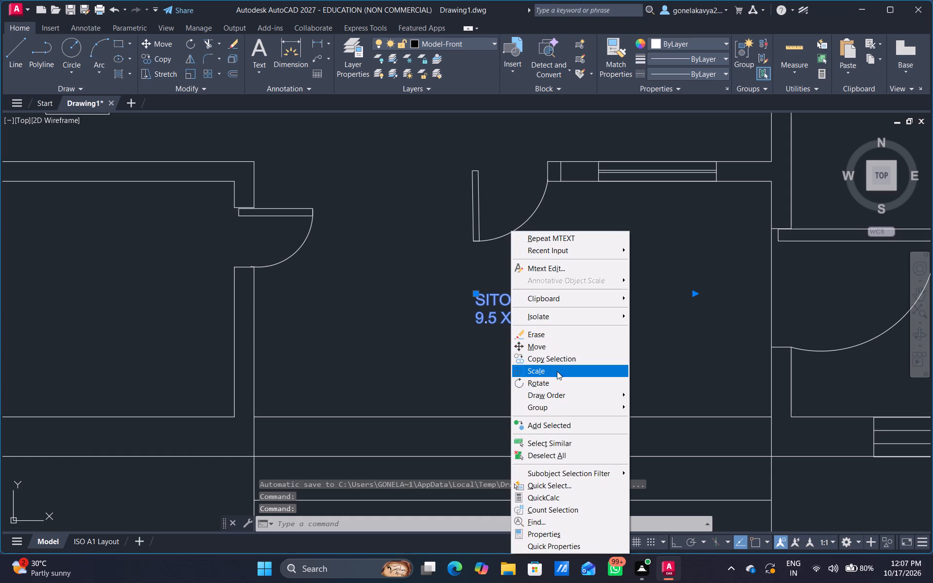
click(555, 372)
drag(559, 343, 617, 357)
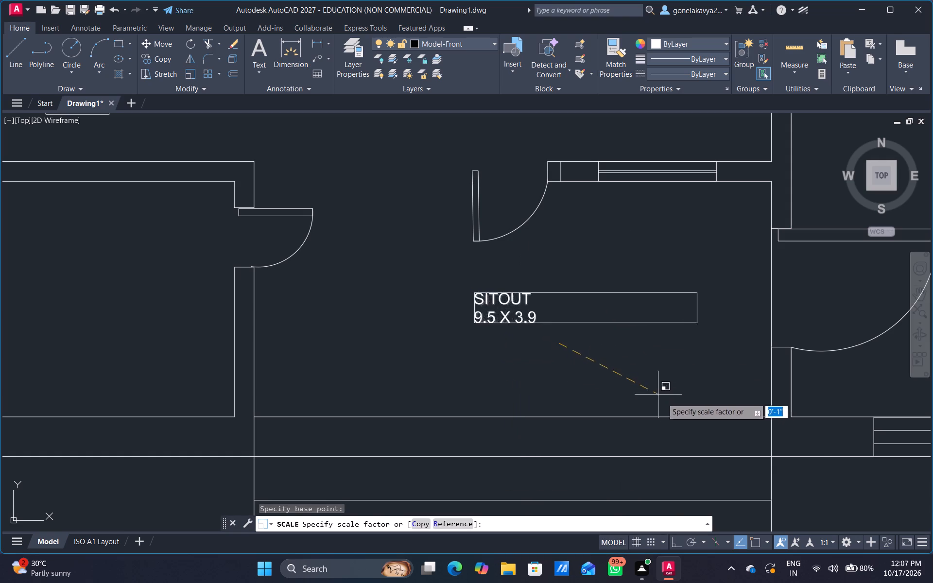
click(769, 489)
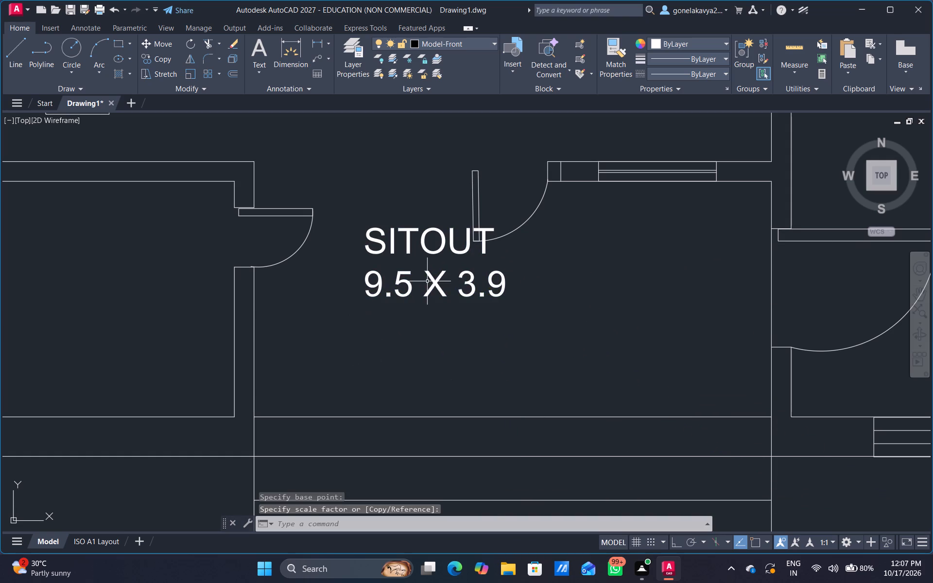
Move the enlarged sitout label southeast off the entrance door, onto the open floor in the middle of the sitout.
click(427, 281)
click(434, 280)
click(439, 288)
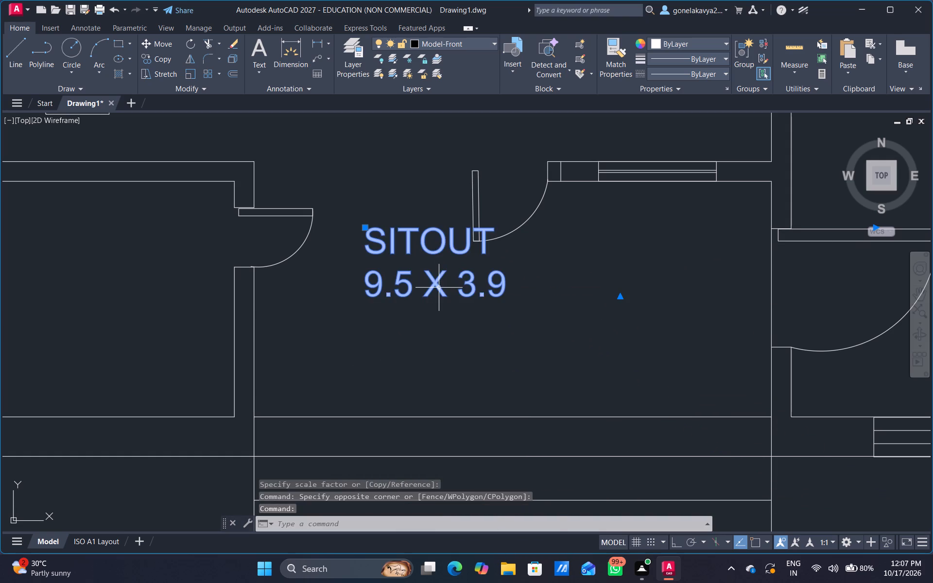
right_click(439, 288)
click(502, 345)
drag(472, 309, 479, 311)
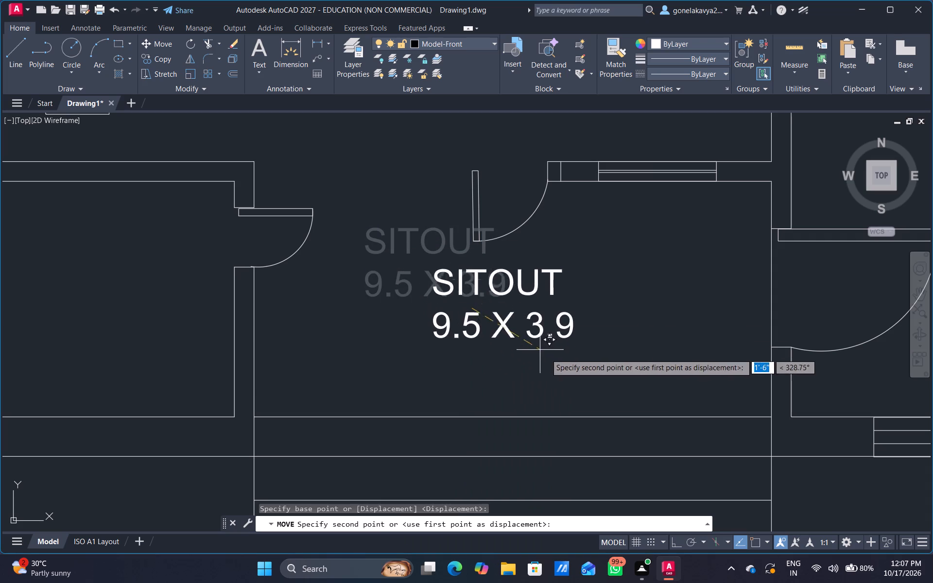
click(577, 379)
scroll(360, 388, down, 1)
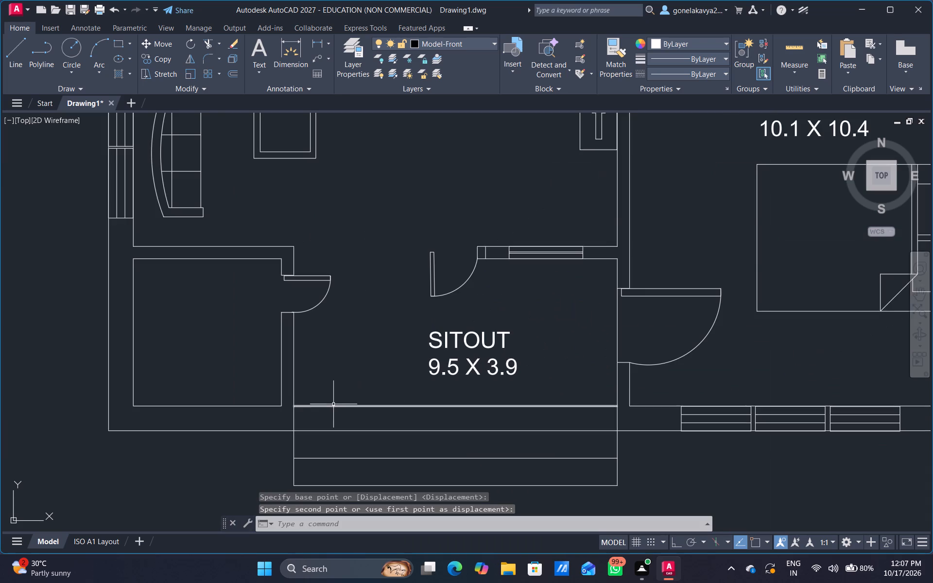
scroll(356, 382, down, 2)
middle_drag(357, 375, 515, 295)
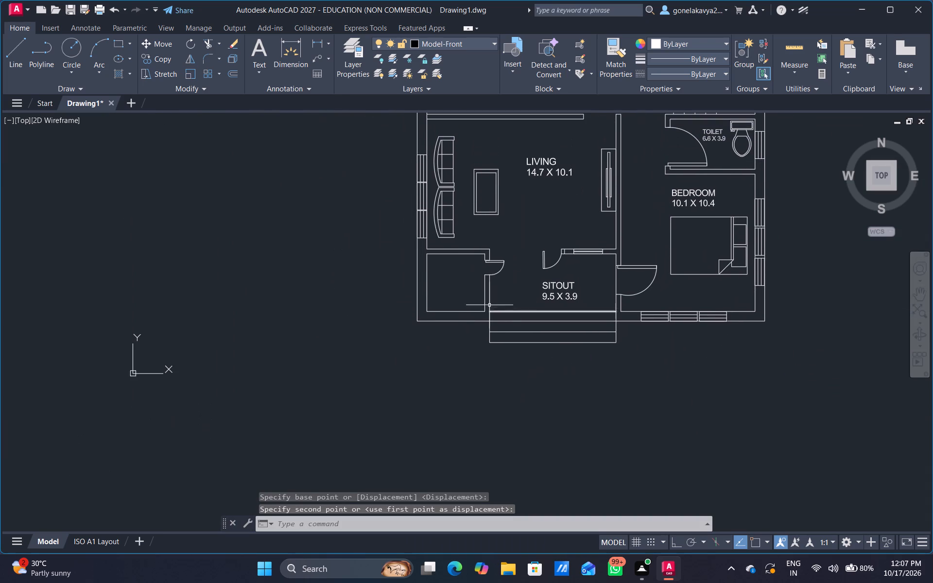
Add multiline text in the small room west of the sitout reading "POOJA" with "4.5 X 3.9" on the second line.
scroll(457, 285, up, 3)
middle_drag(470, 290, 476, 301)
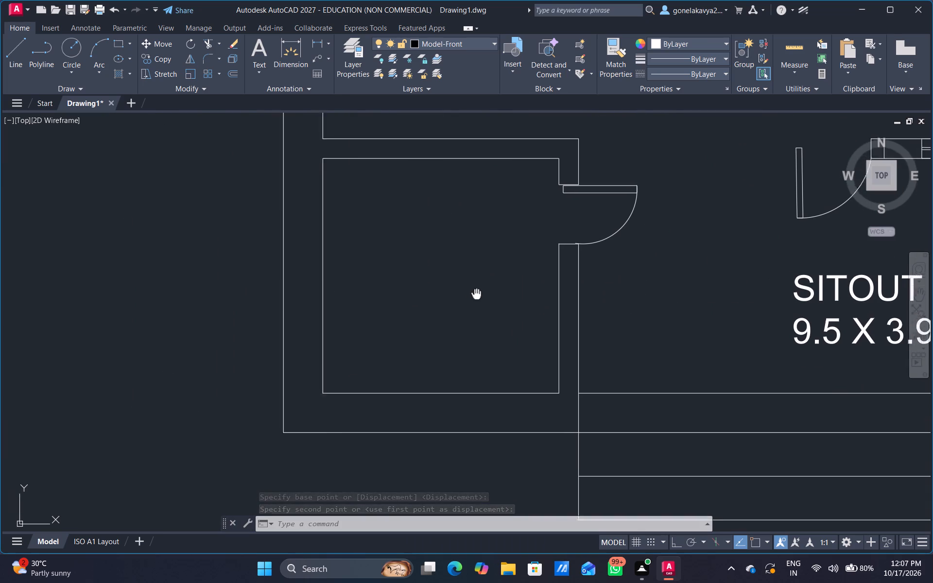
middle_drag(476, 301, 425, 336)
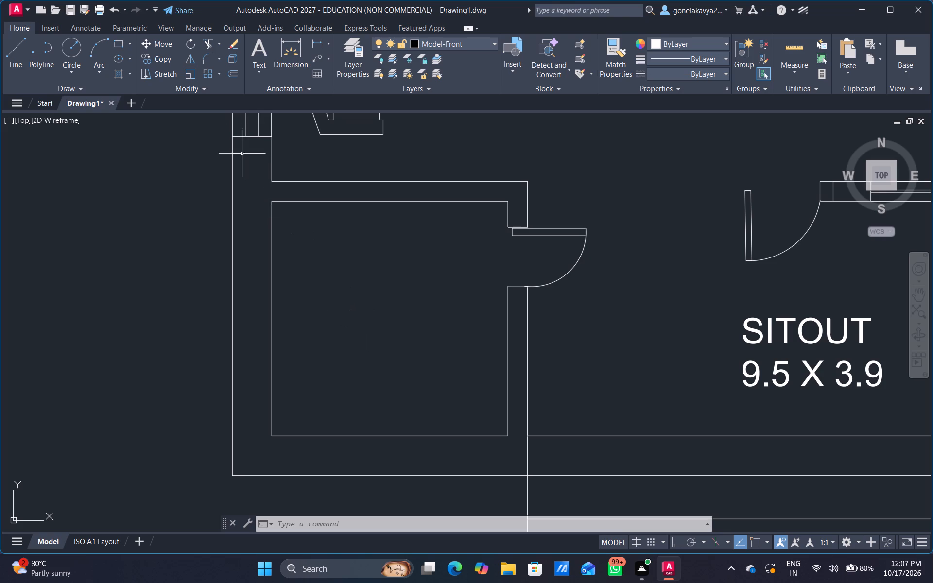
click(257, 36)
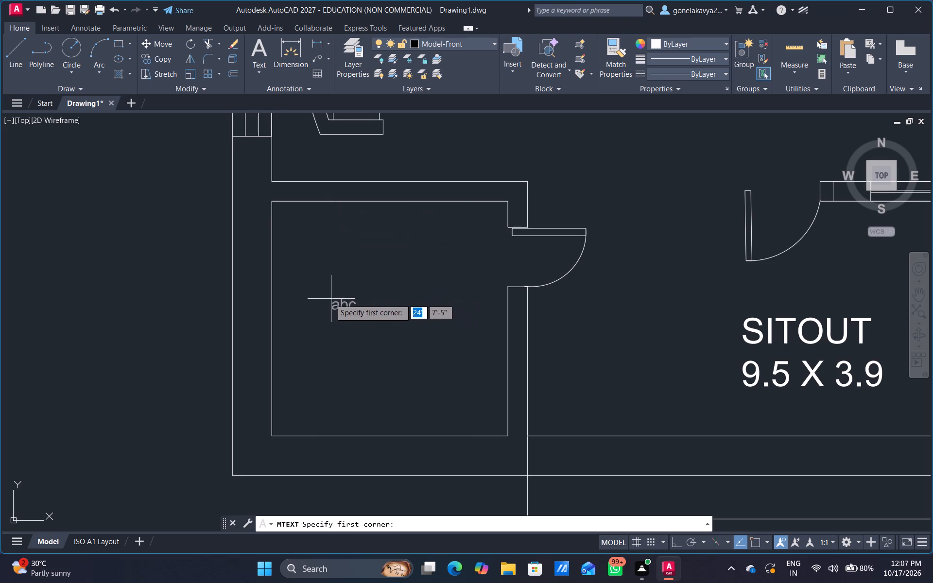
drag(328, 297, 328, 346)
click(449, 352)
text(POOJA)
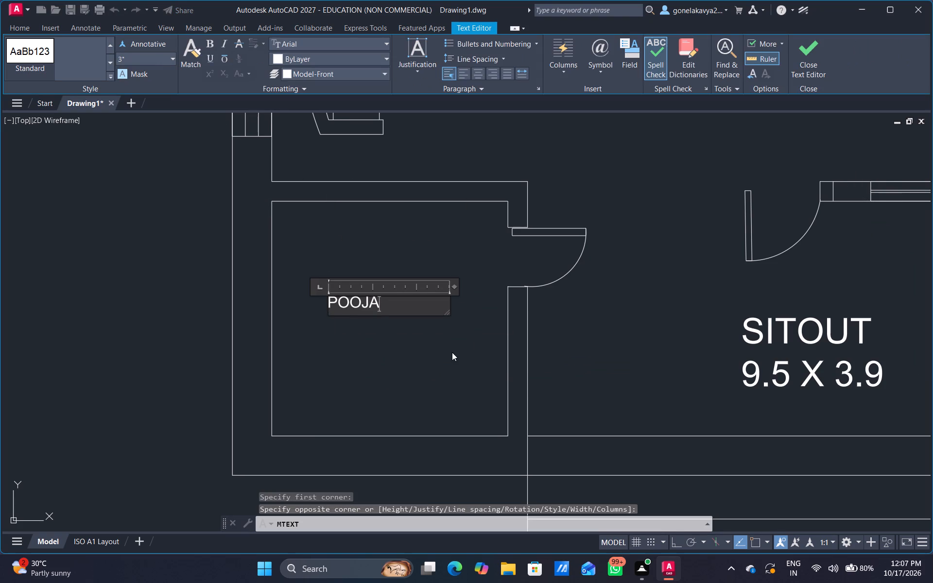
key(Return)
text(4.5)
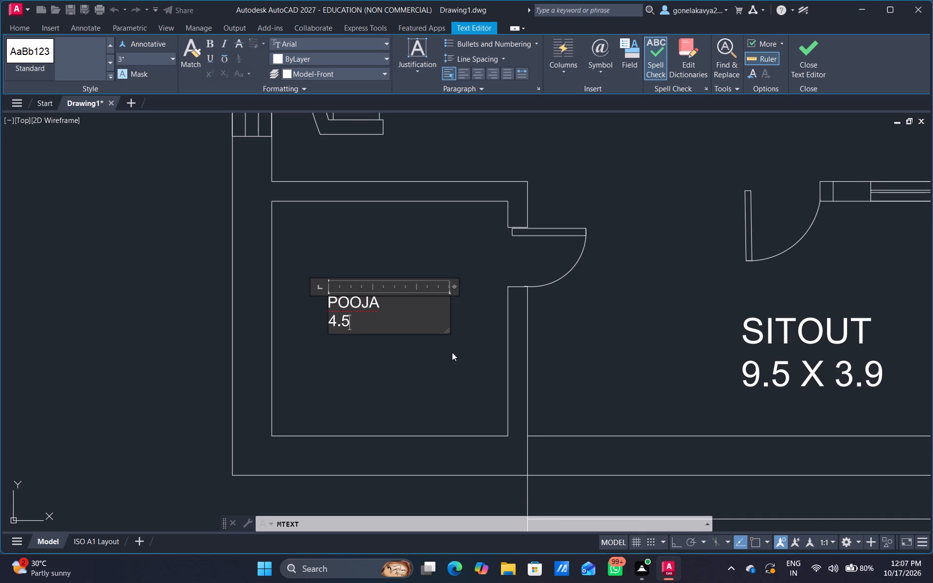
key(space)
text(X)
key(space)
text(3.9)
click(346, 367)
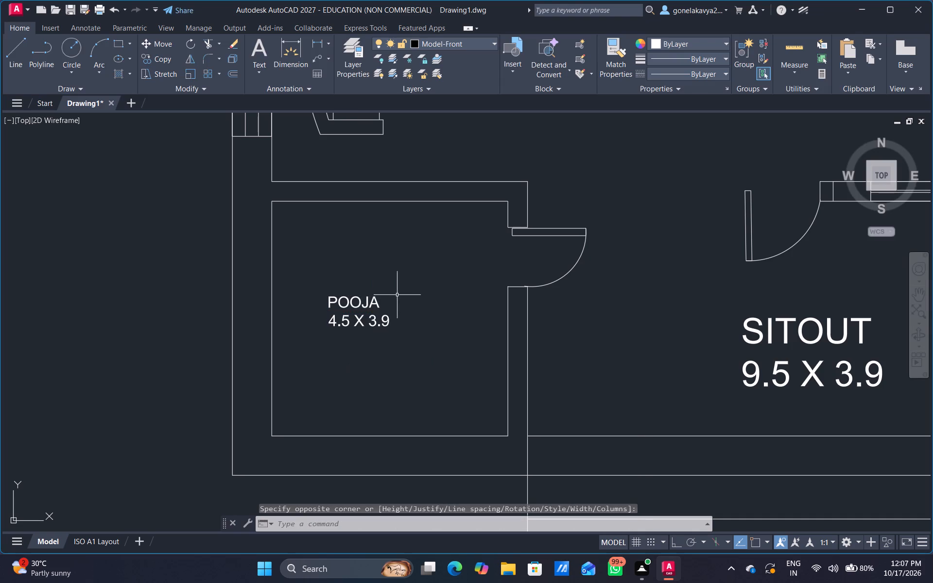
Scale the pooja label up by eye to a little under twice its size, using a base point just below its southeast end.
click(366, 303)
right_click(366, 303)
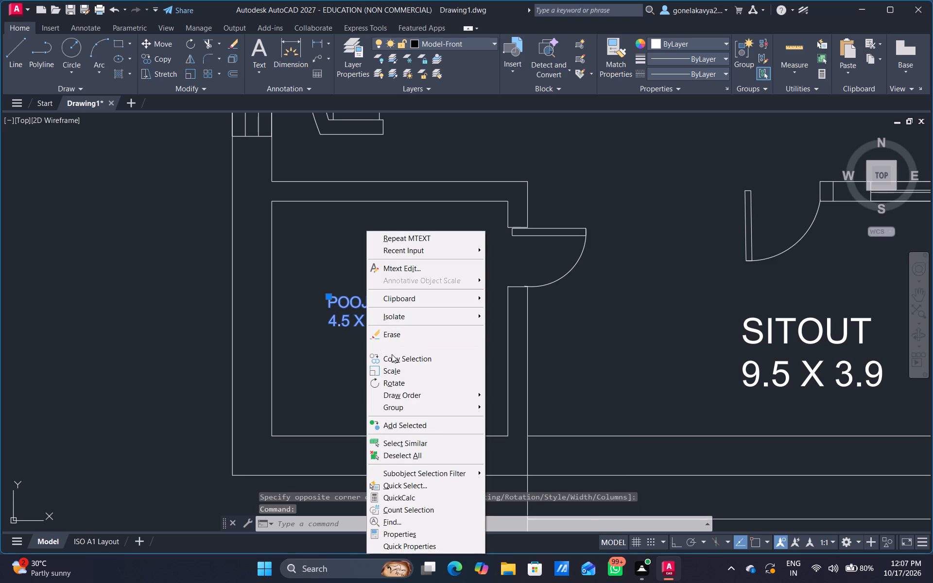
click(394, 365)
drag(391, 337, 399, 354)
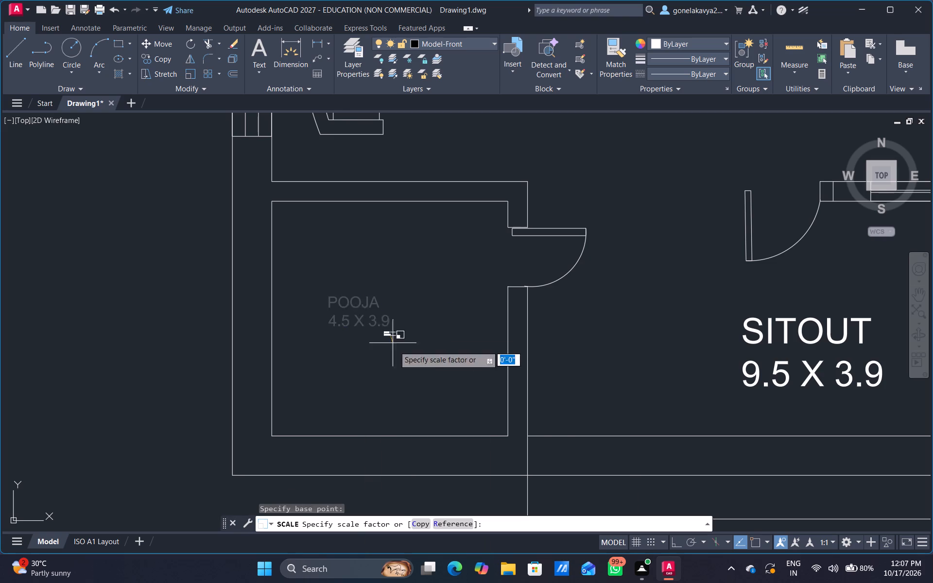
drag(399, 354, 435, 407)
click(454, 426)
Move the enlarged pooja label southeast, away from the west wall, to the middle of the pooja room.
click(332, 279)
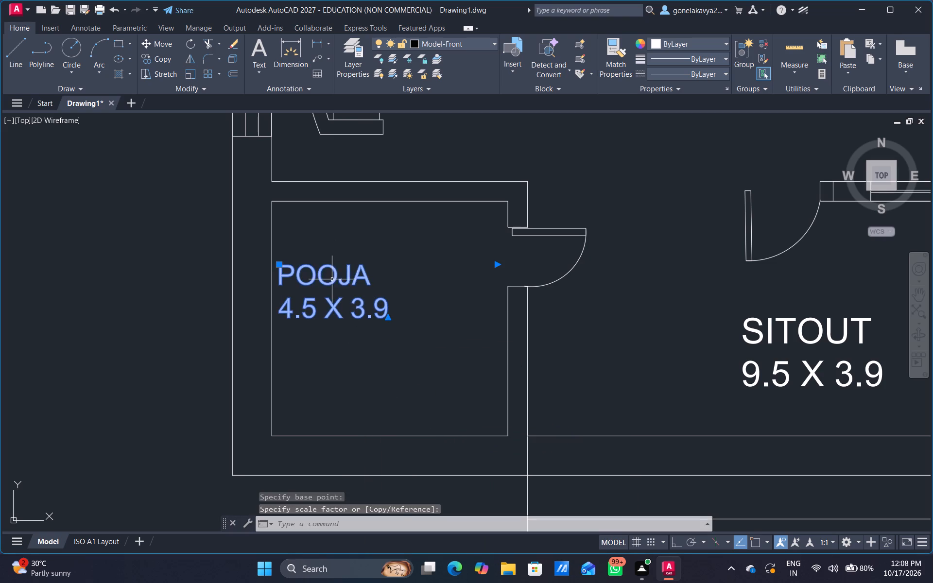
right_click(343, 292)
click(354, 271)
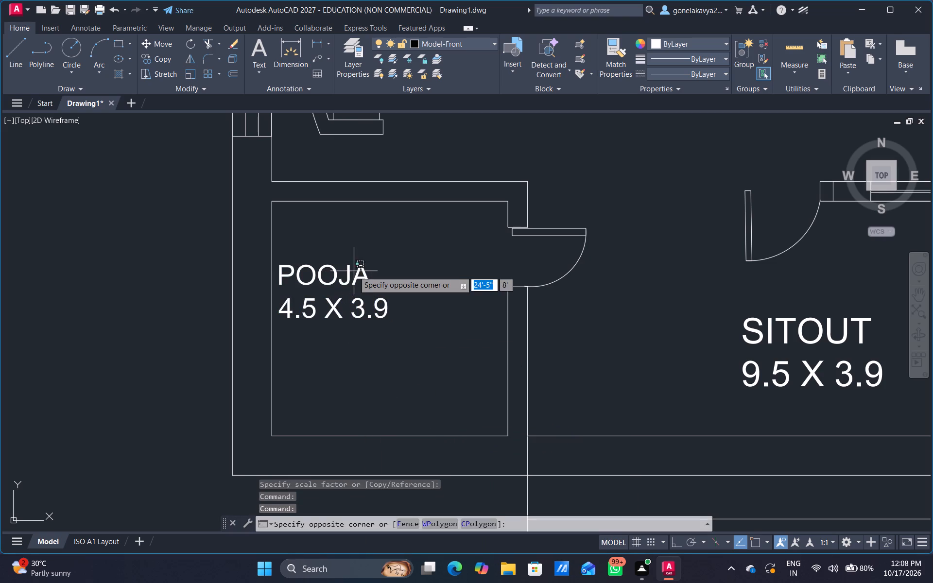
double_click(366, 280)
right_click(366, 282)
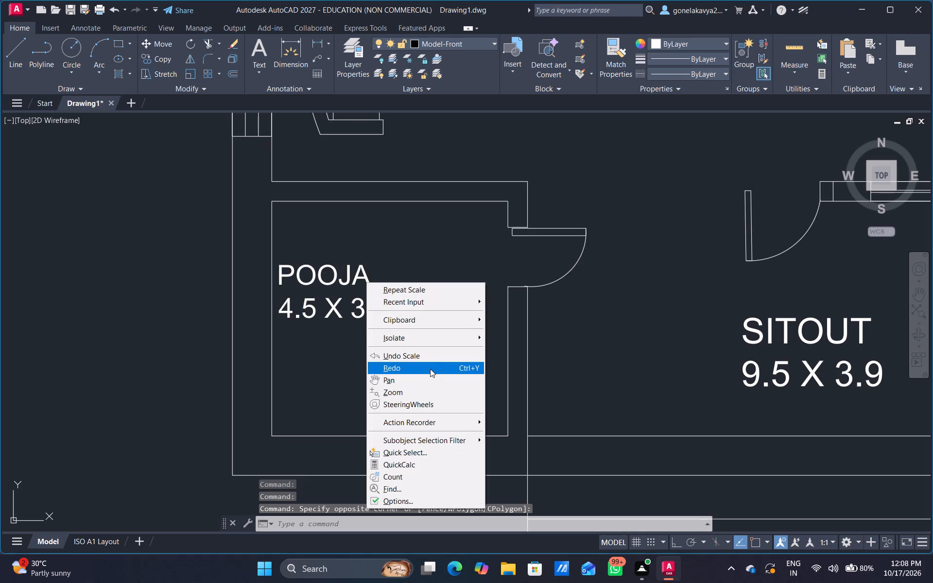
click(427, 257)
drag(340, 274, 337, 283)
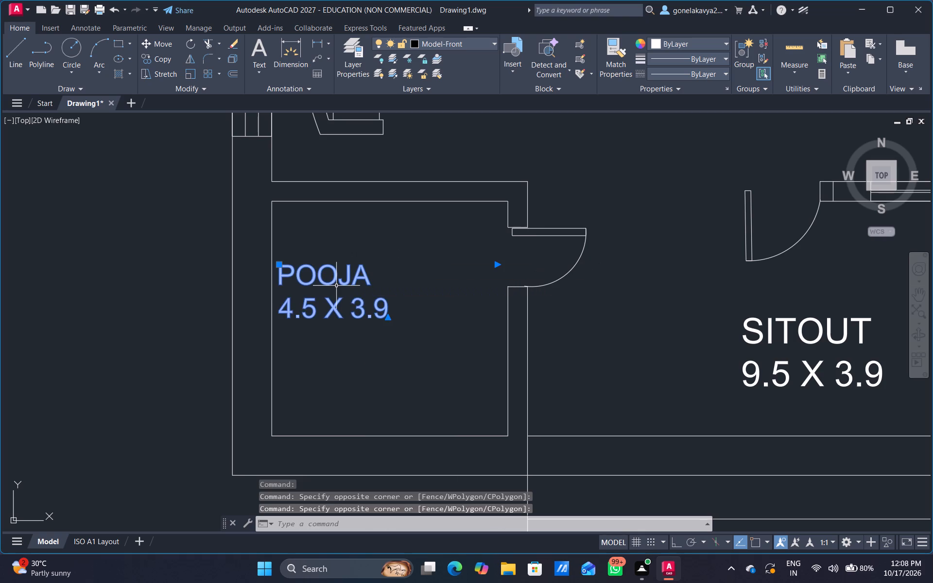
right_click(336, 289)
click(379, 343)
drag(370, 336, 377, 351)
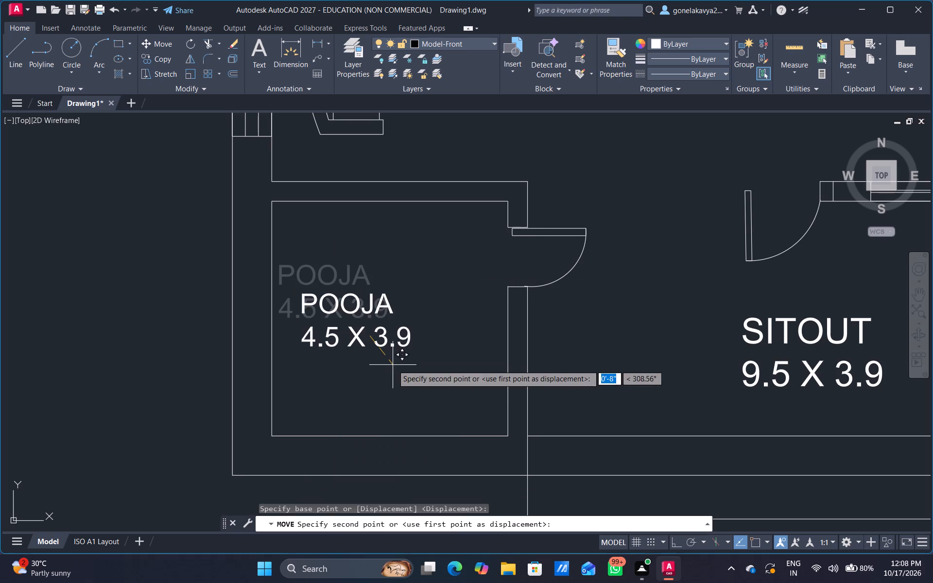
click(425, 374)
Dimension the full length of the plan's east outer wall, placing the dimension line just outside the wall.
scroll(474, 372, down, 4)
middle_drag(529, 433, 527, 442)
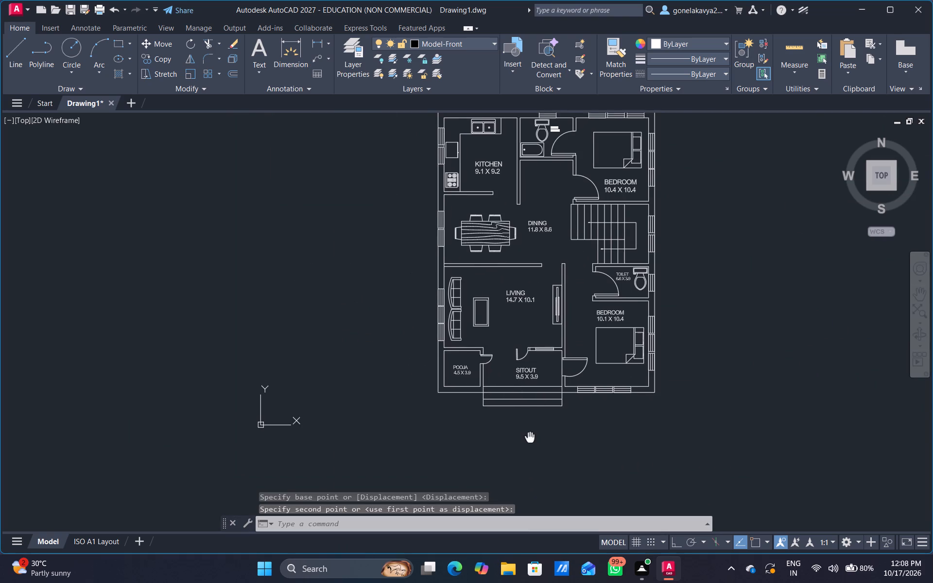
middle_drag(527, 442, 453, 463)
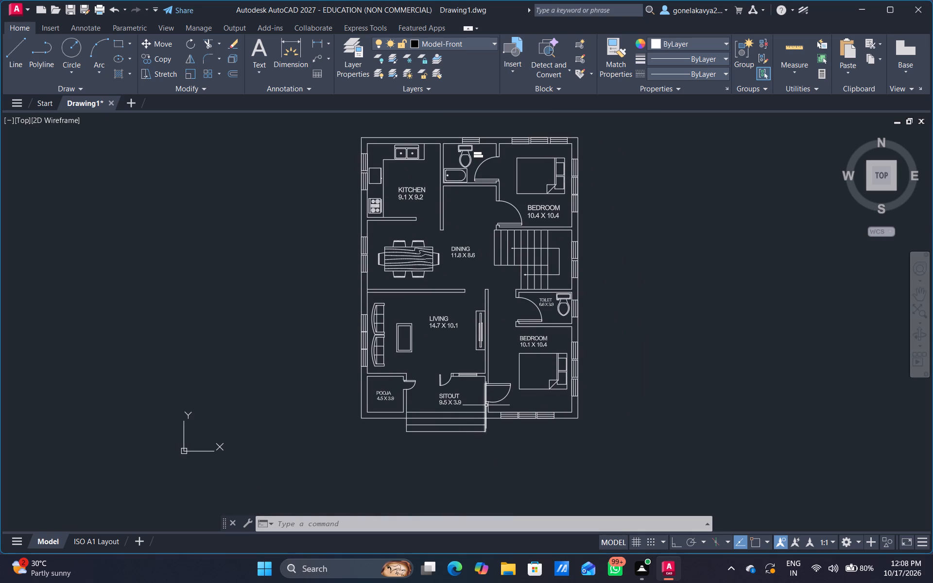
middle_drag(526, 393, 487, 420)
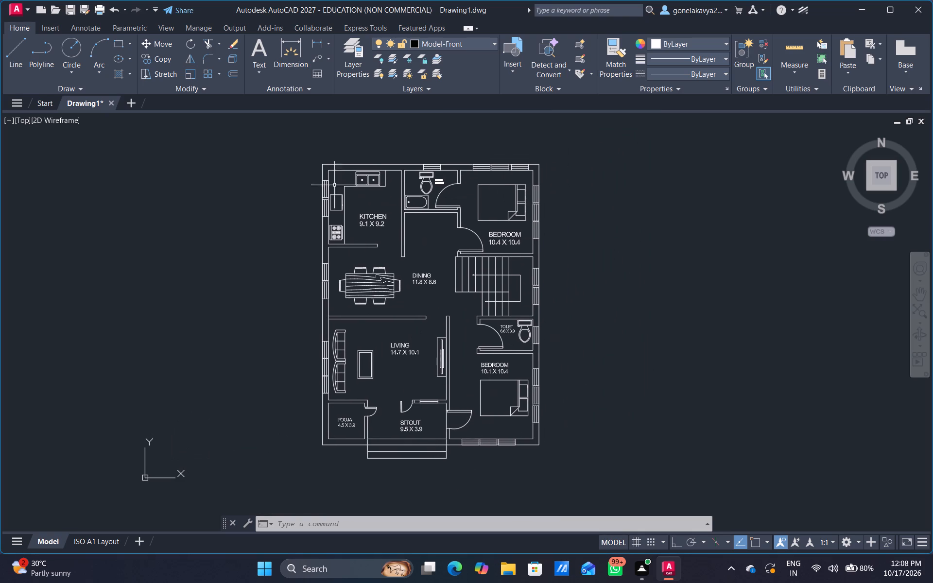
click(294, 51)
scroll(505, 270, up, 2)
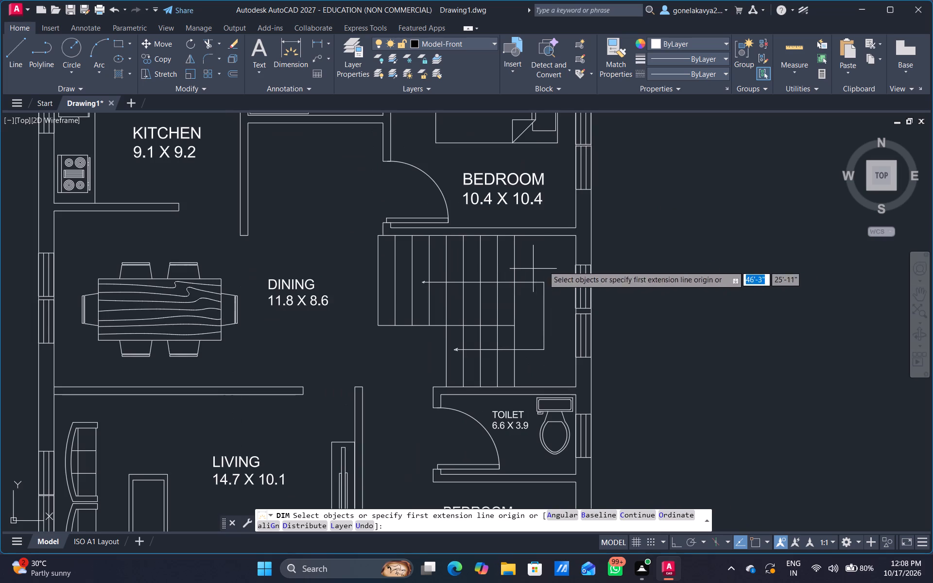
click(591, 232)
click(614, 228)
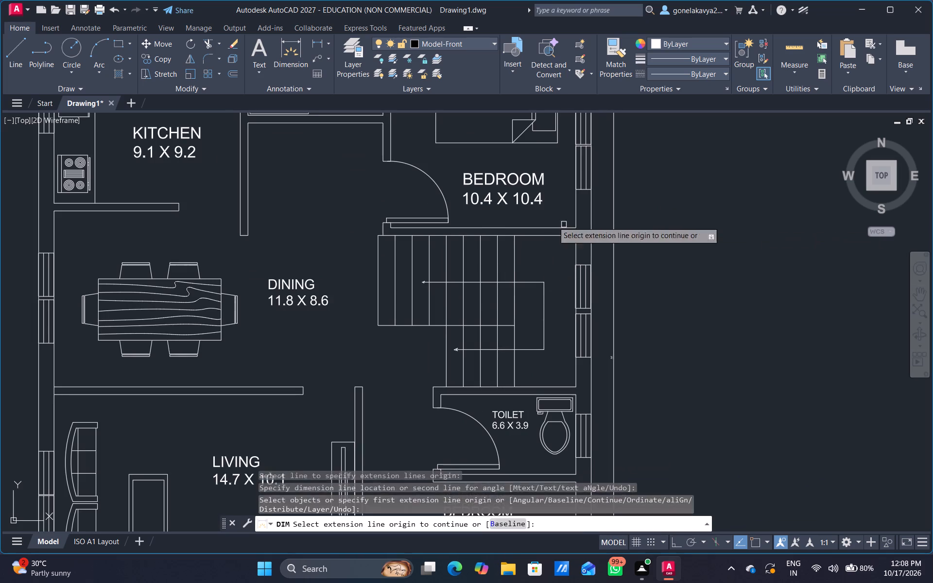
Dimension the full width of the plan's north outer wall, placing the dimension line just above the wall.
scroll(483, 202, down, 2)
middle_drag(425, 208, 441, 283)
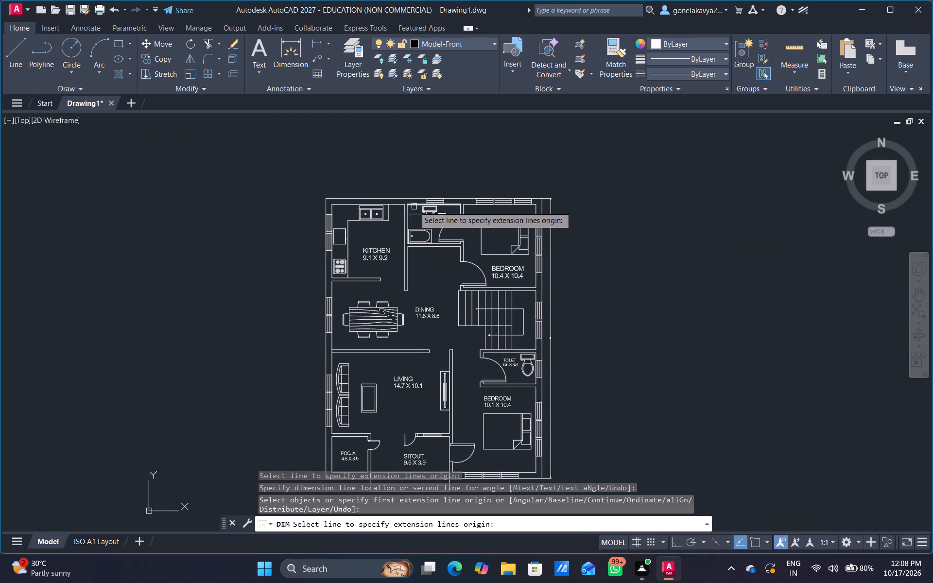
scroll(416, 204, up, 3)
drag(431, 181, 431, 176)
click(429, 158)
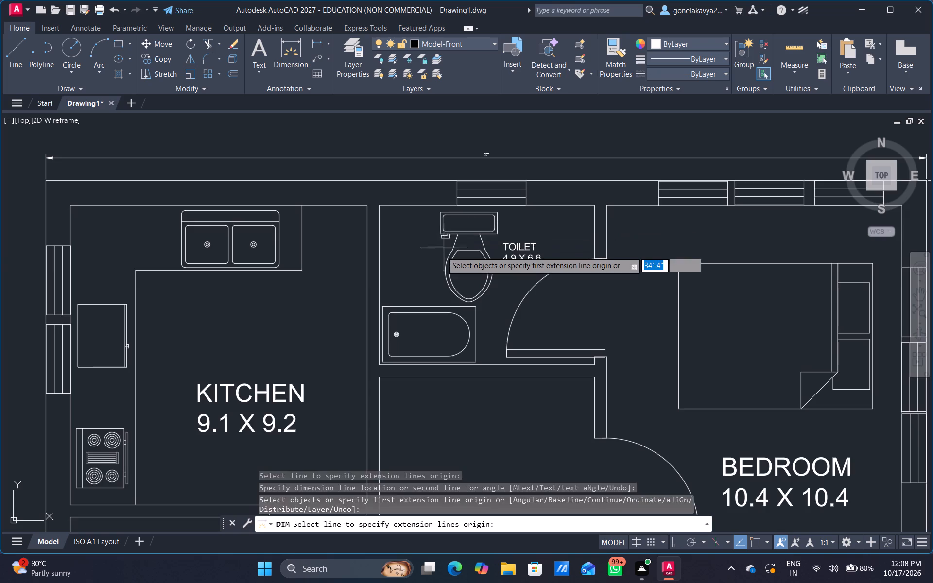
scroll(438, 257, down, 2)
middle_drag(458, 372, 422, 273)
scroll(425, 289, down, 1)
middle_drag(583, 327, 556, 246)
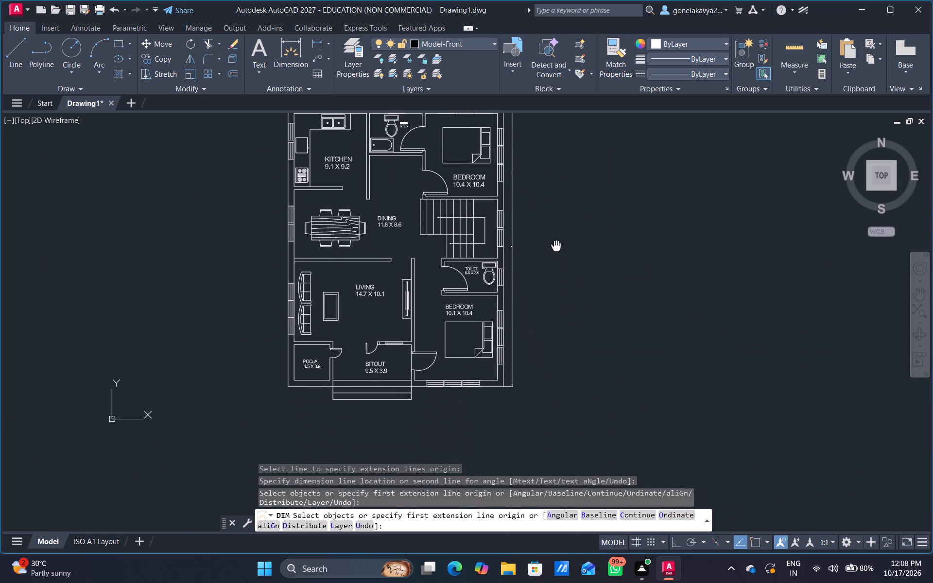
middle_drag(556, 246, 565, 290)
scroll(565, 290, down, 1)
scroll(570, 293, up, 1)
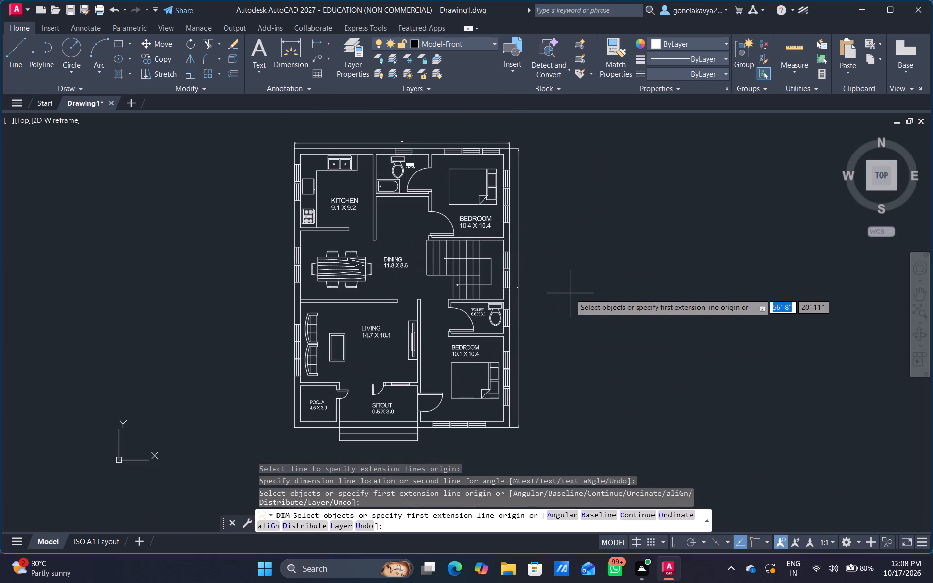
middle_drag(570, 293, 571, 287)
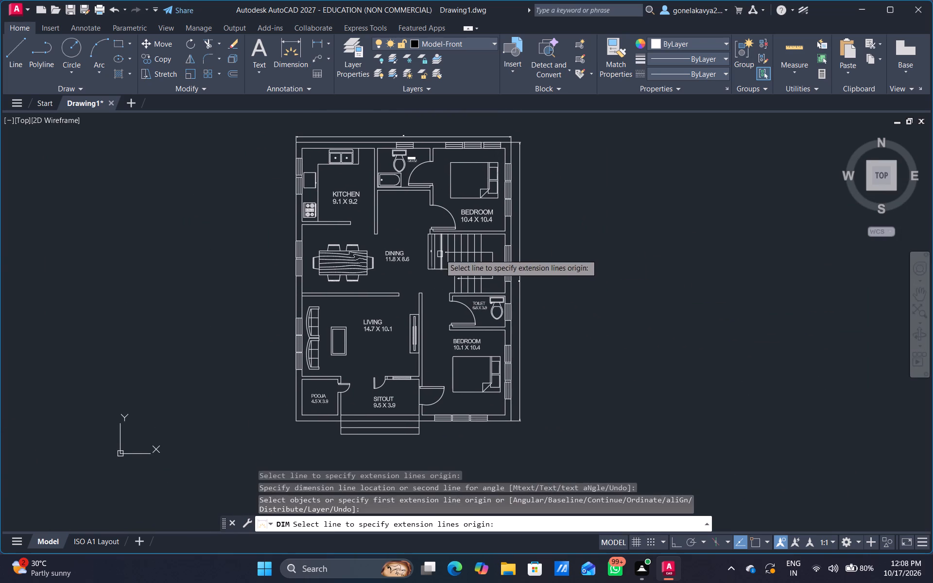
key(space)
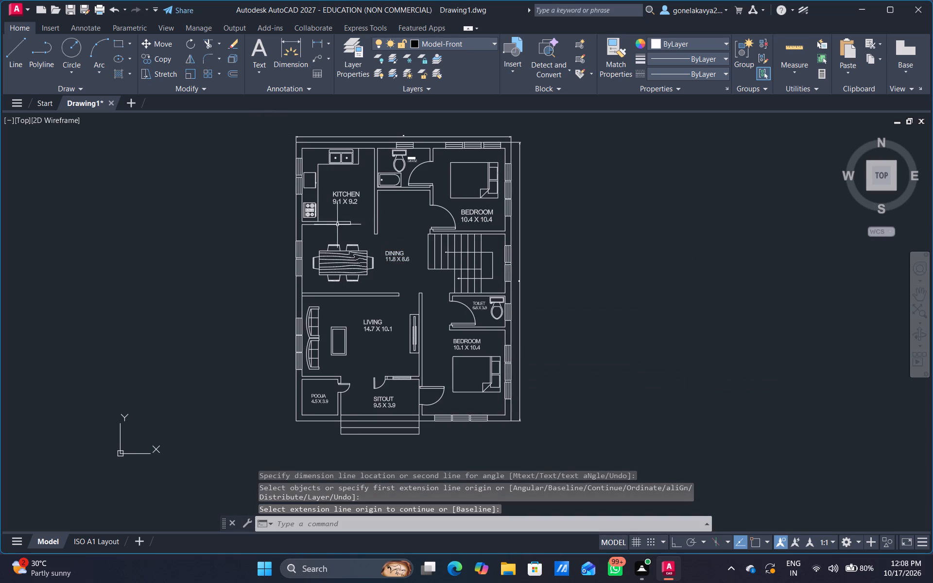
Draw a border rectangle of about 34' by 43' around the whole floor plan, enclosing the dimensions and the entrance steps.
text(REC)
key(space)
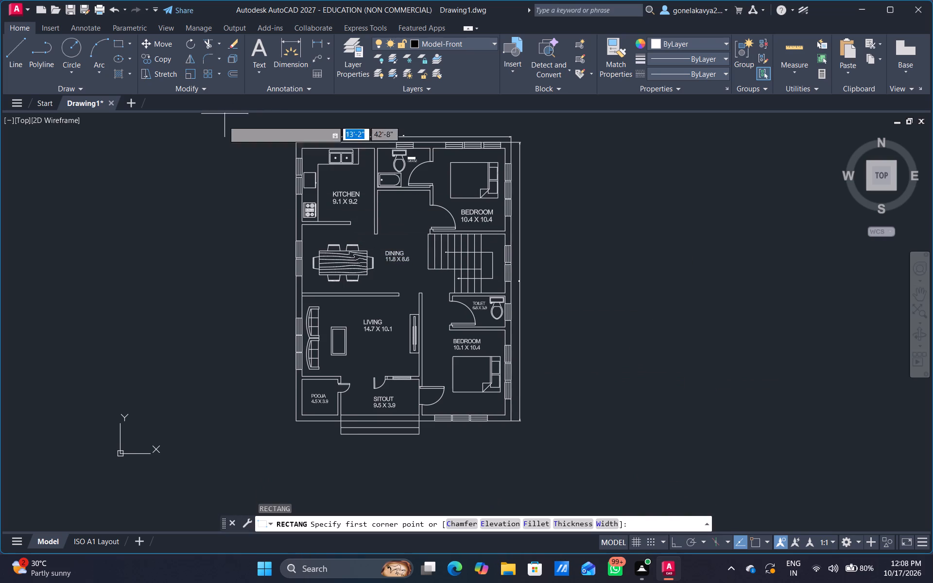
middle_drag(265, 124, 265, 164)
drag(273, 154, 265, 165)
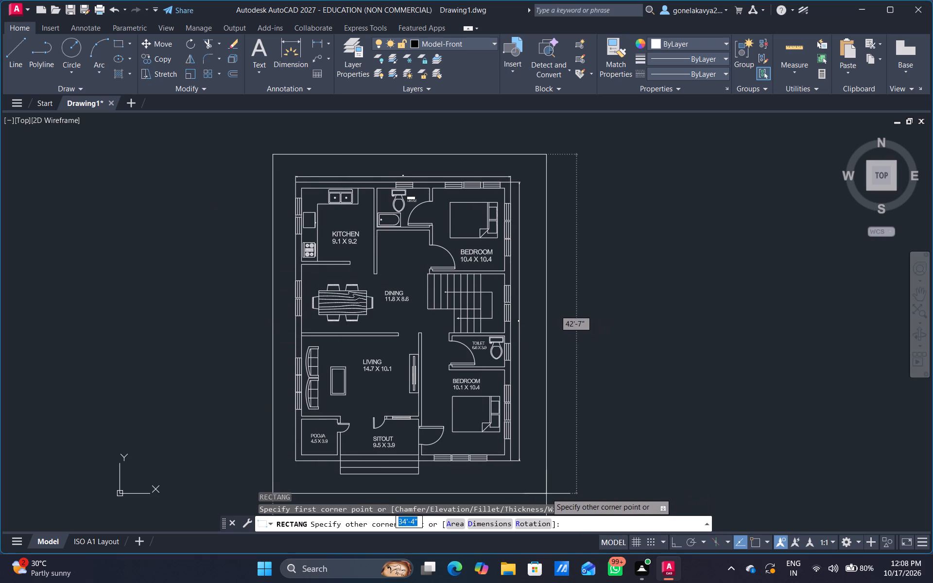
click(539, 494)
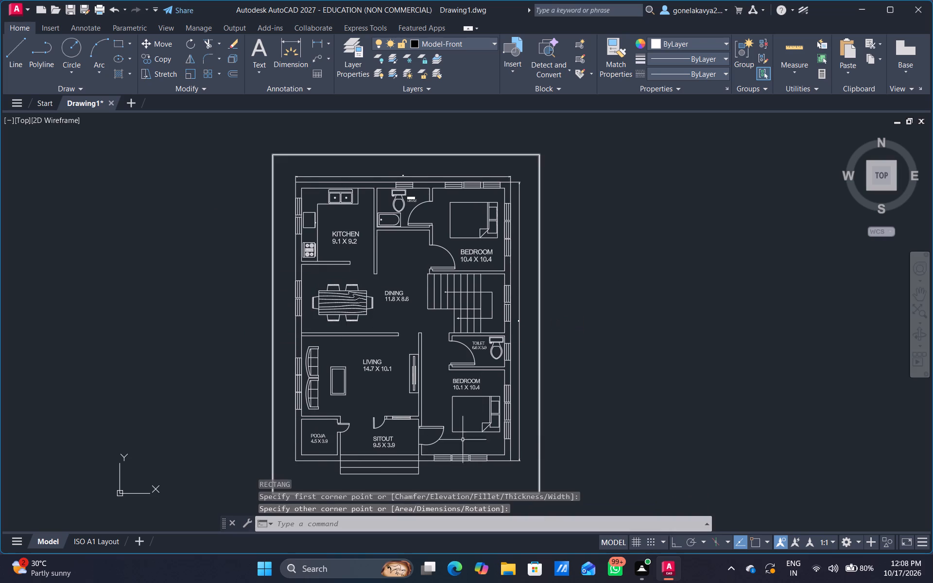
Save the drawing to the Desktop under the file name 17 17.
middle_drag(431, 426, 466, 351)
key(ctrl+s)
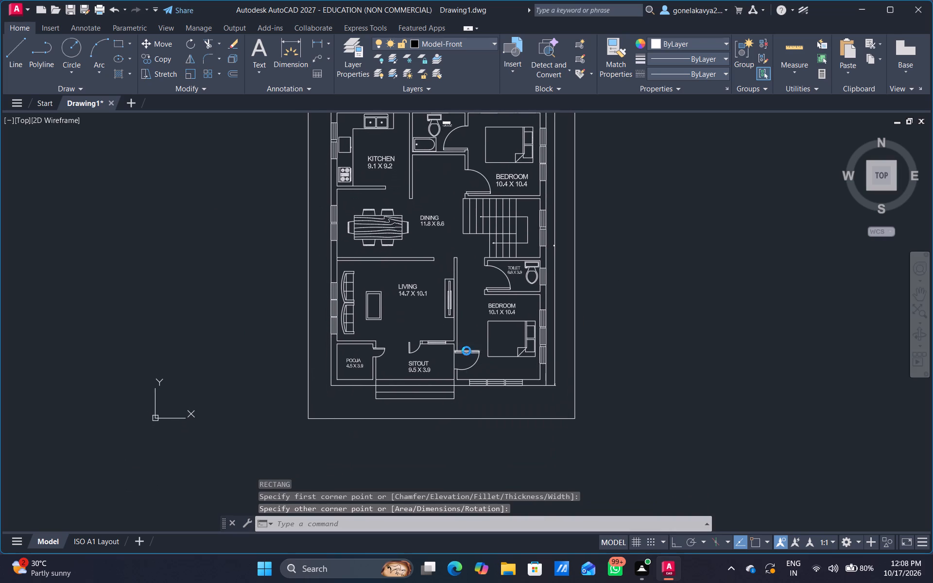
click(466, 394)
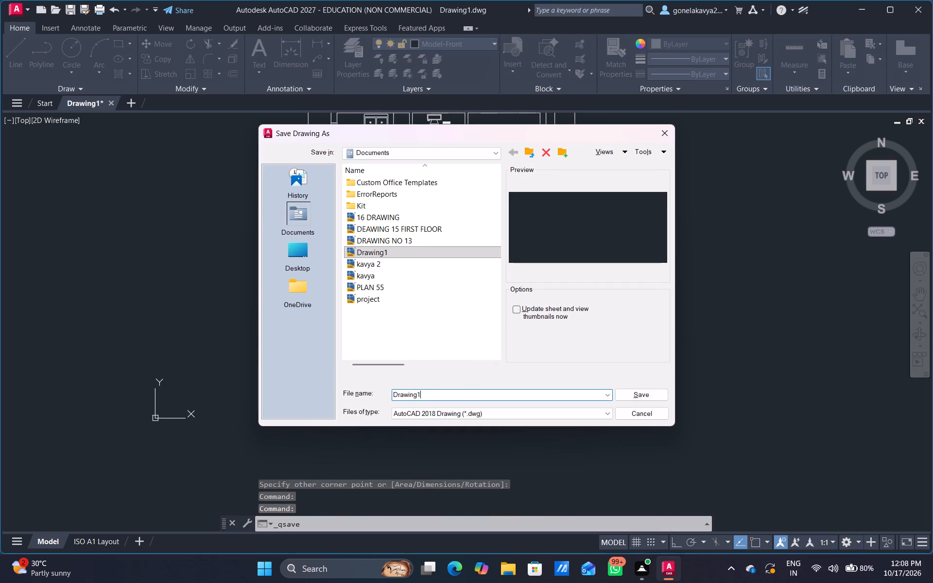
key(BackSpace)
key(BackSpace)
key(BackSpace)
key(BackSpace)
key(BackSpace)
key(BackSpace)
key(BackSpace)
key(BackSpace)
key(BackSpace)
key(BackSpace)
key(BackSpace)
key(BackSpace)
key(BackSpace)
key(BackSpace)
key(BackSpace)
key(BackSpace)
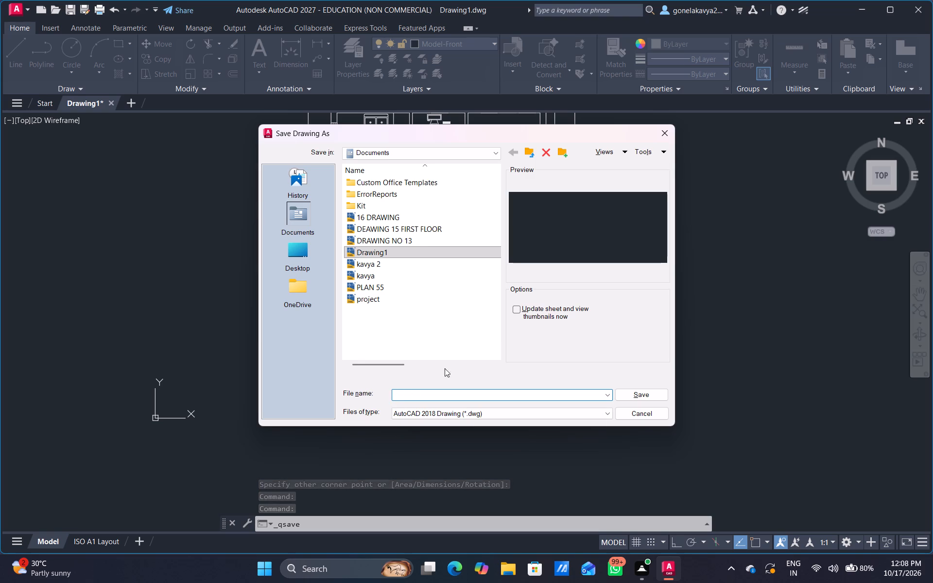
click(302, 262)
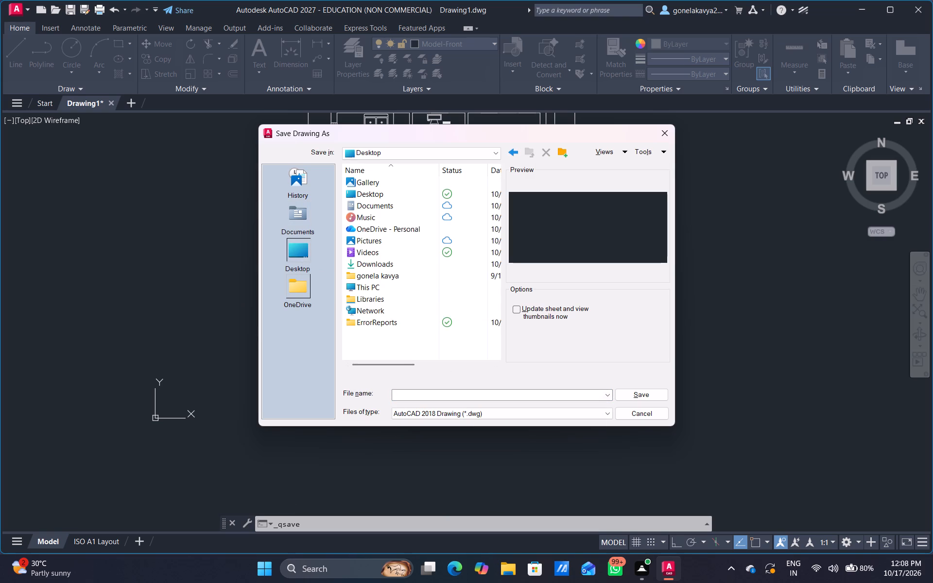
text(17 17)
click(300, 261)
click(427, 397)
text(17N17)
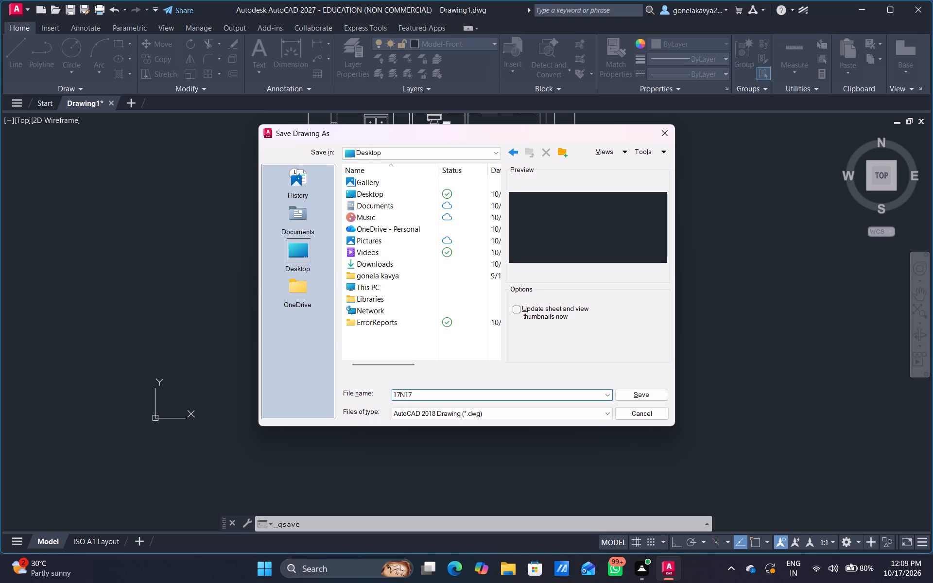
key(BackSpace)
key(BackSpace)
key(BackSpace)
key(BackSpace)
text(7 17)
click(655, 395)
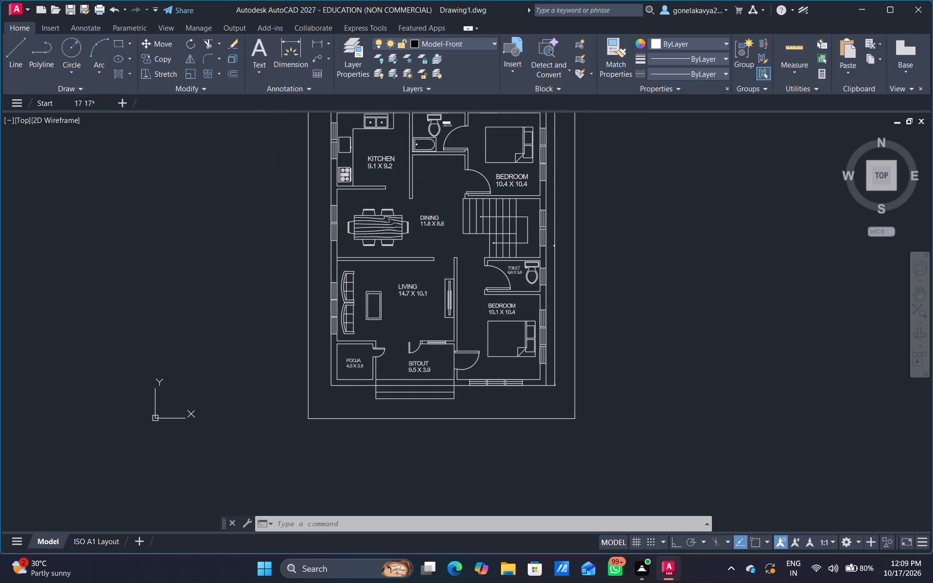
Set up a plot to DWG To PDF.pc3, with a window plot area enclosing the whole border rectangle around the floor plan.
text(PLO)
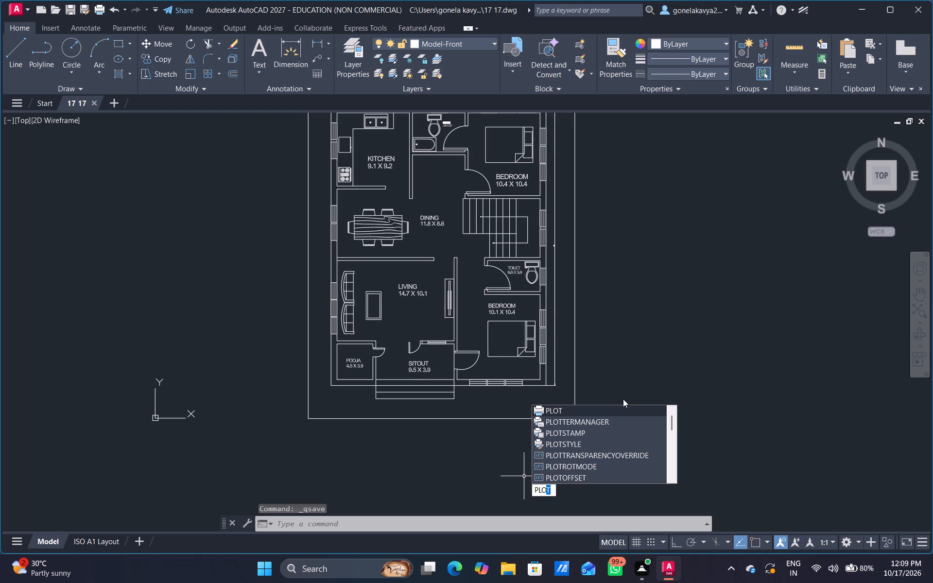
click(626, 405)
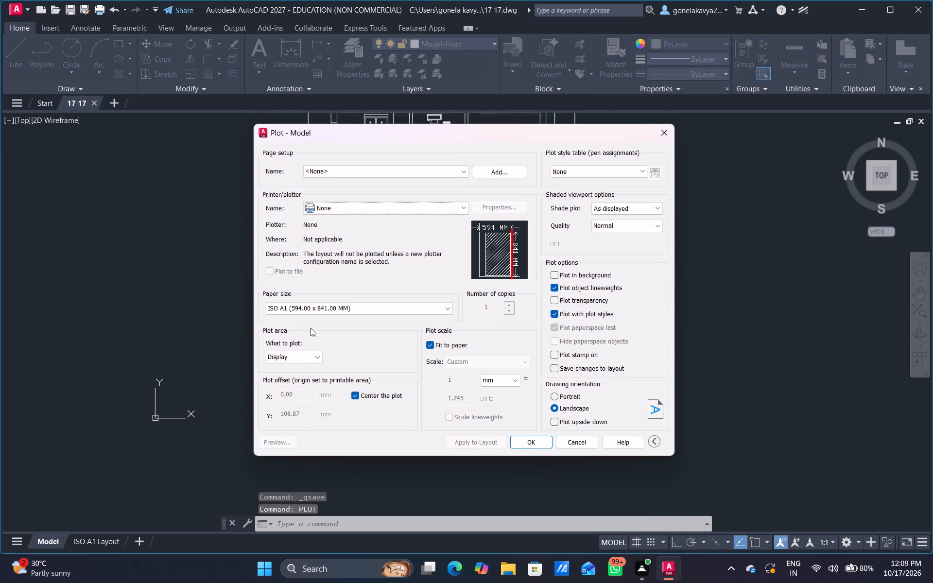
click(438, 211)
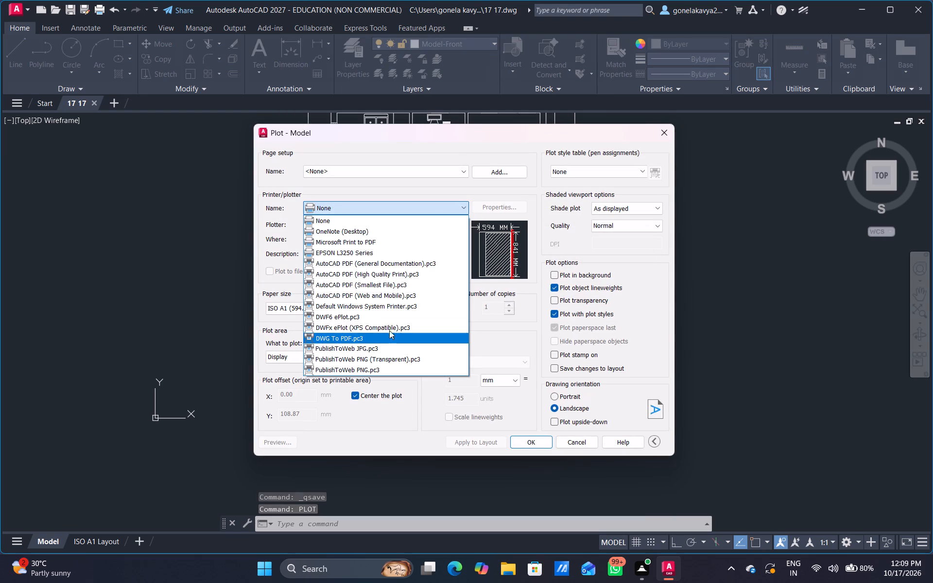
click(384, 336)
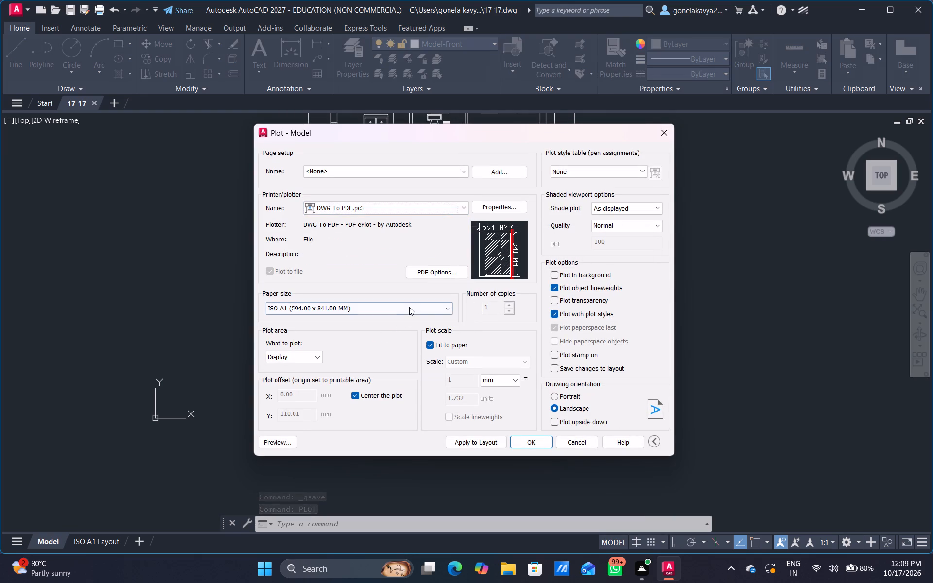
click(317, 357)
click(301, 393)
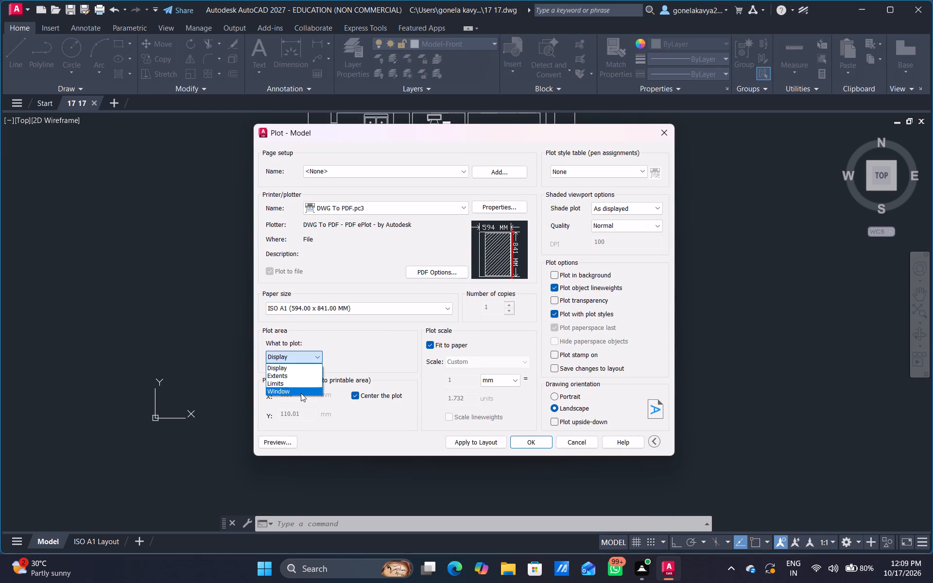
scroll(295, 376, down, 1)
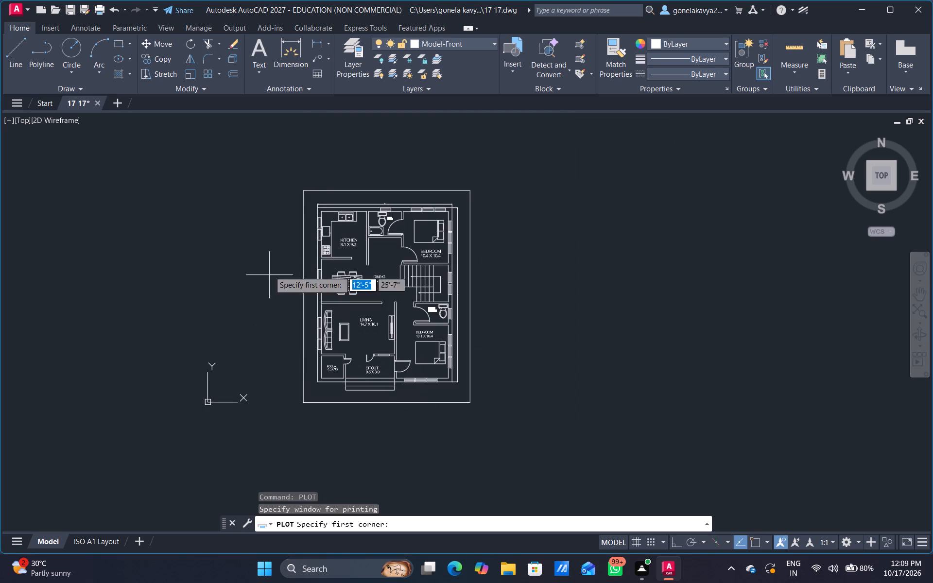
drag(281, 170, 284, 229)
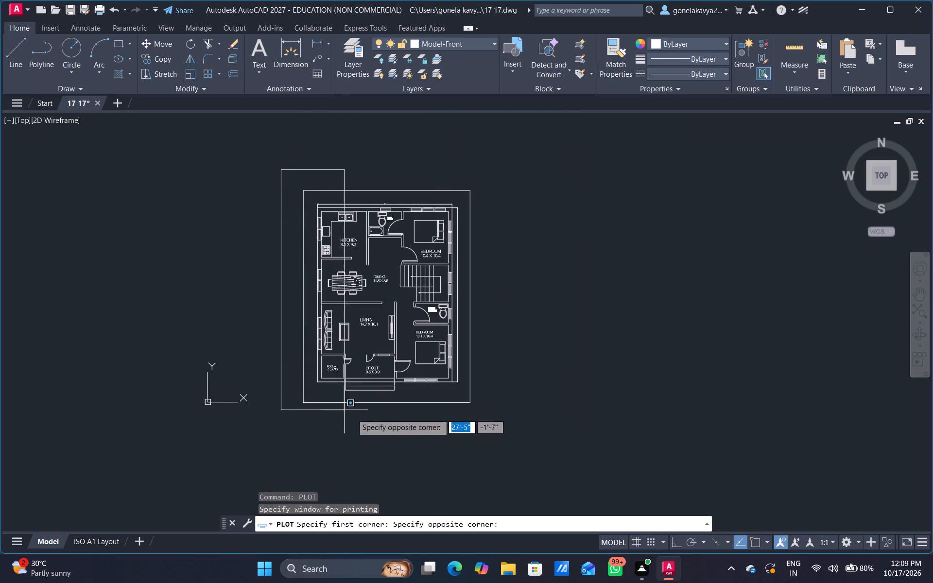
click(492, 434)
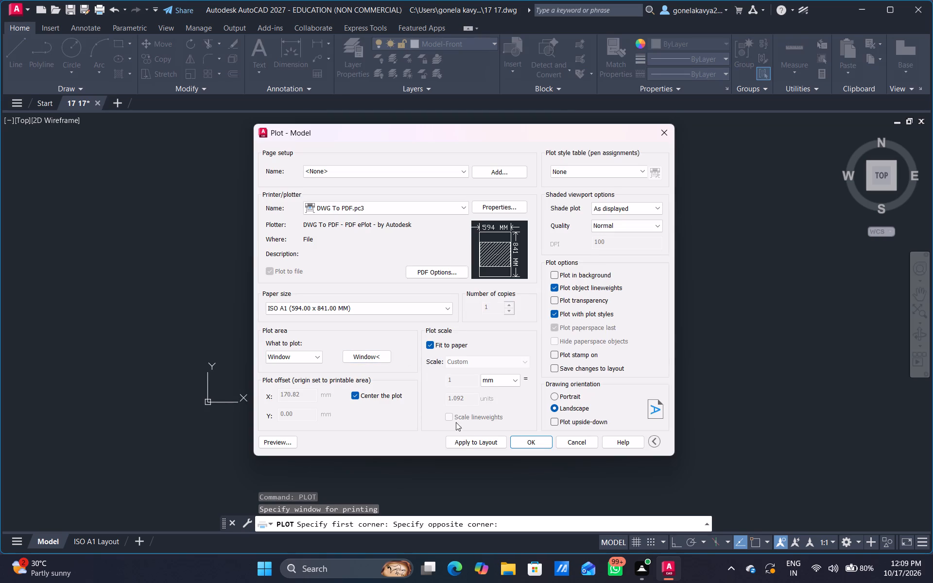
Plot the floor plan to a PDF on the Desktop named 17 17 17 PDF, and close the PDF viewer.
click(530, 443)
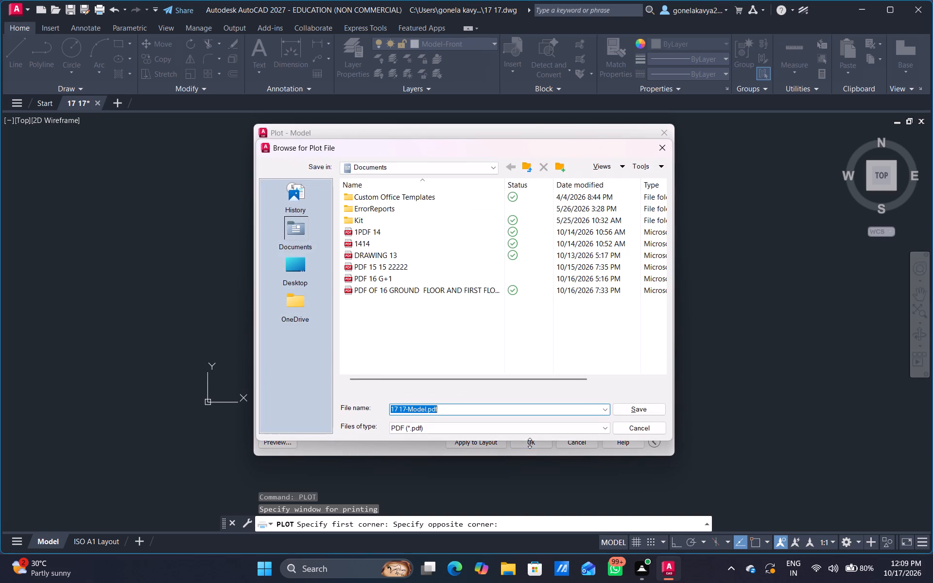
click(298, 266)
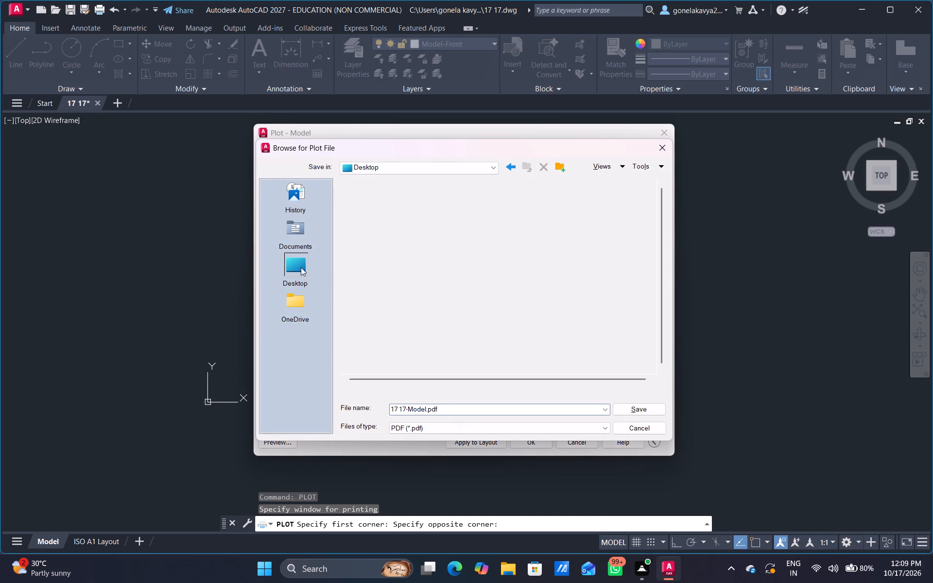
click(505, 410)
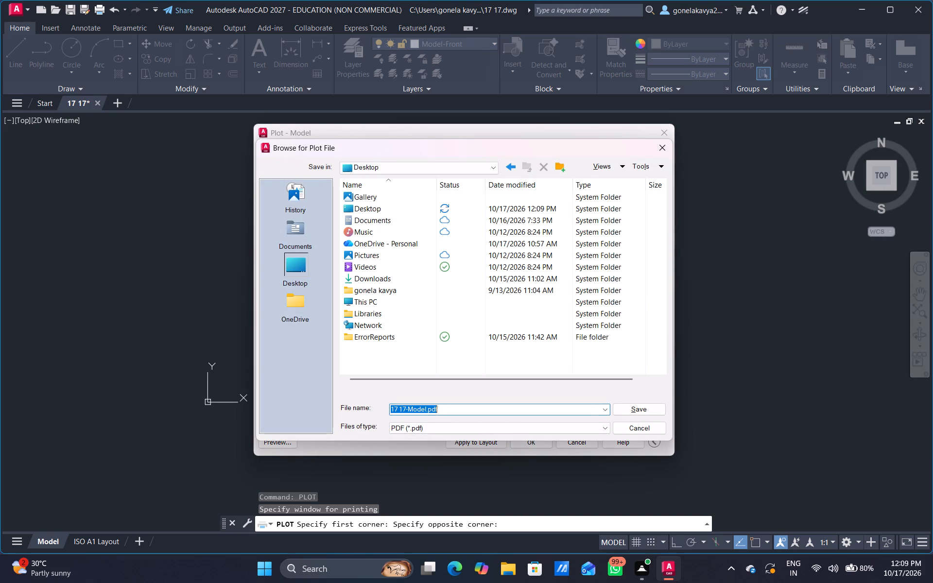
key(BackSpace)
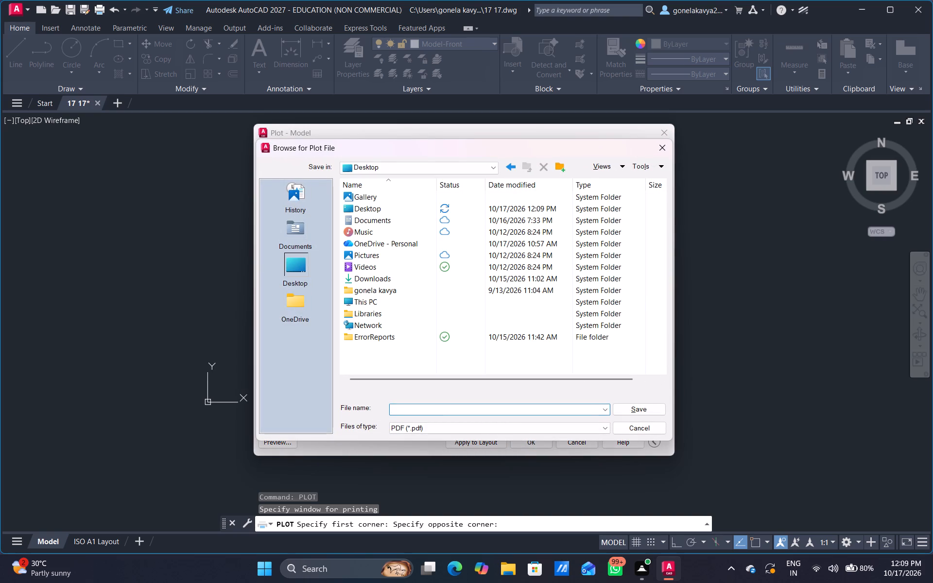
text(17B17)
key(BackSpace)
key(BackSpace)
key(BackSpace)
key(space)
text(17 1)
text(7 PDF)
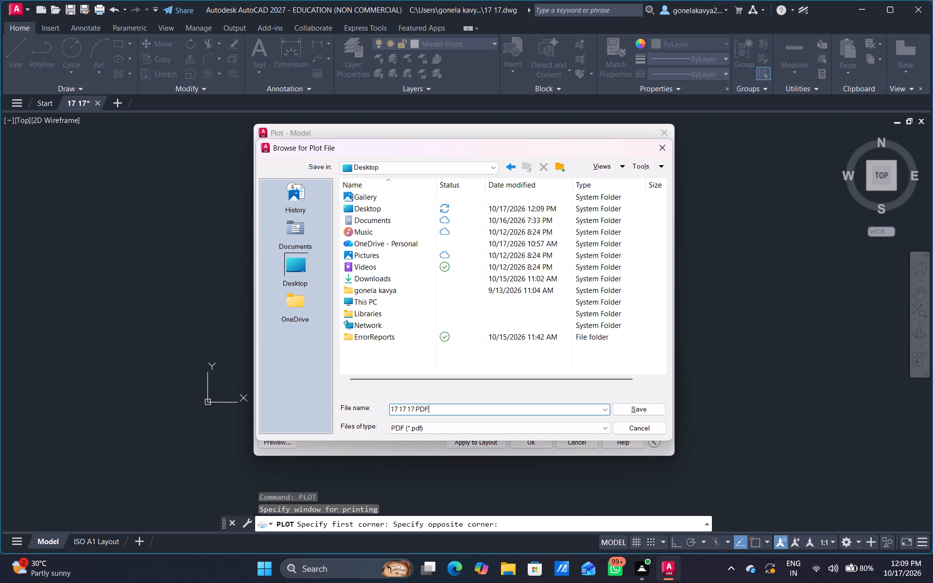
key(space)
click(651, 411)
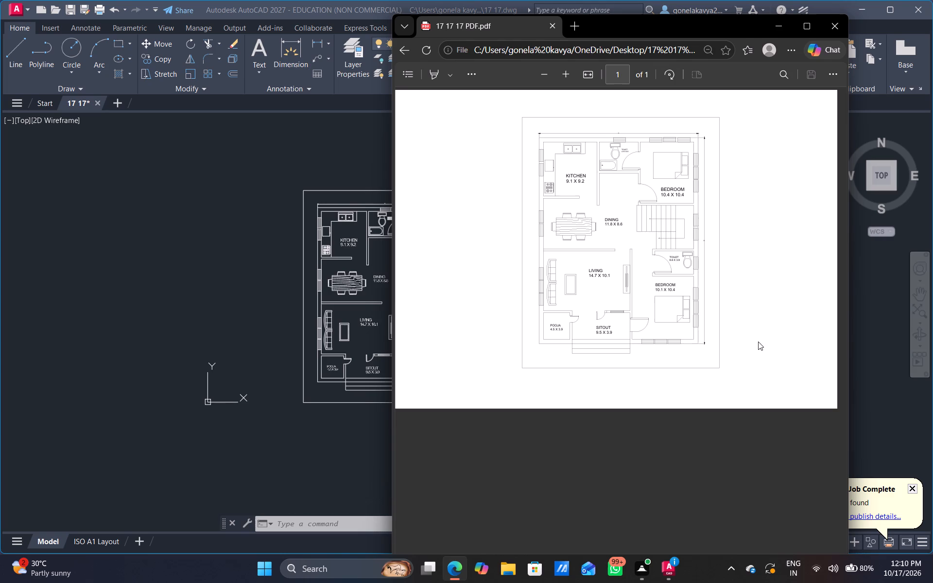
click(846, 30)
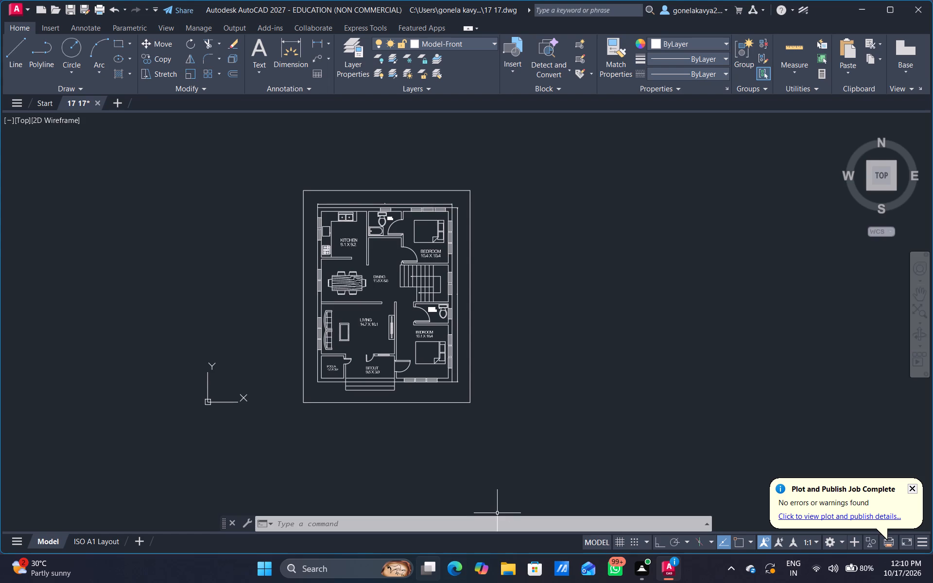
Turn off the command log file with LOGFILEOFF.
click(456, 525)
text(LO)
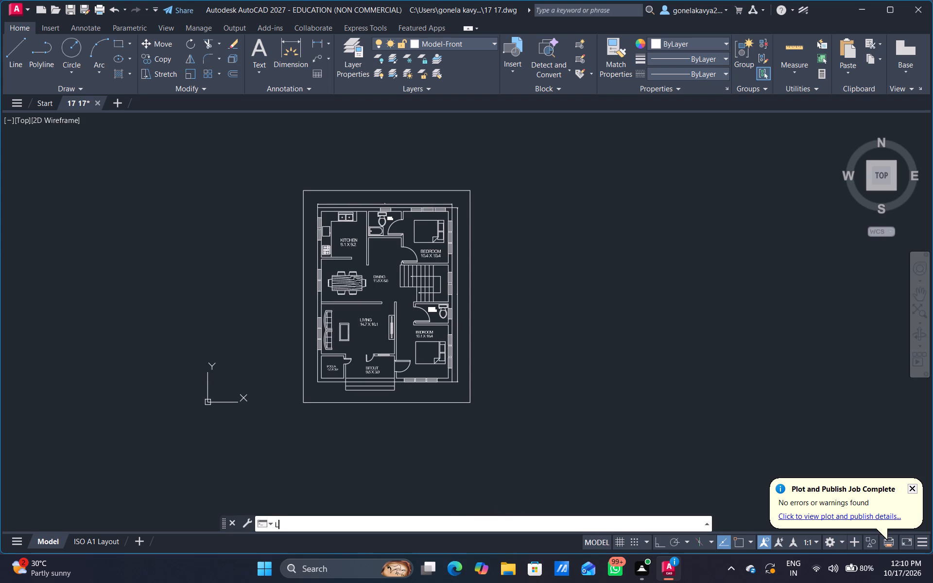
click(348, 415)
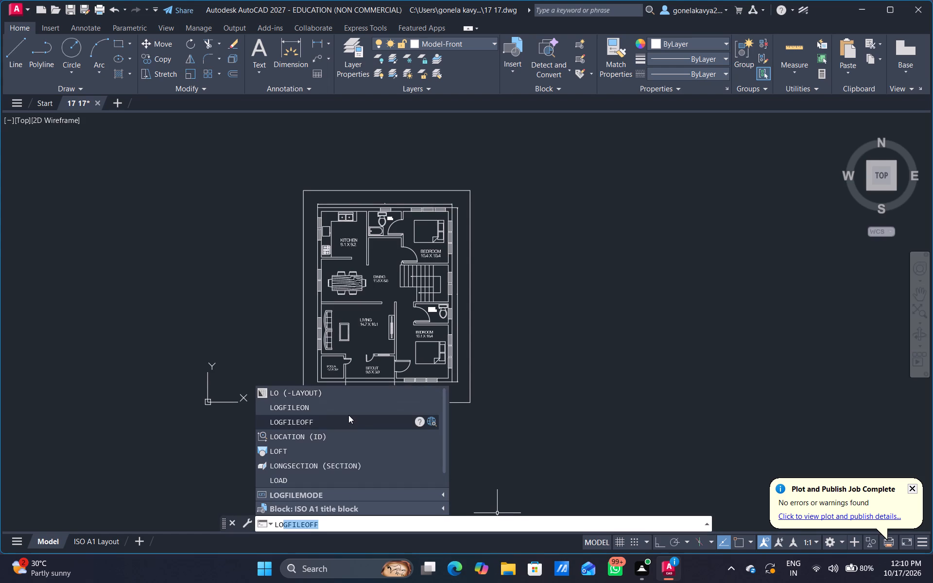
Quit the program, saving the changes to the 17 17 drawing.
click(914, 14)
click(453, 302)
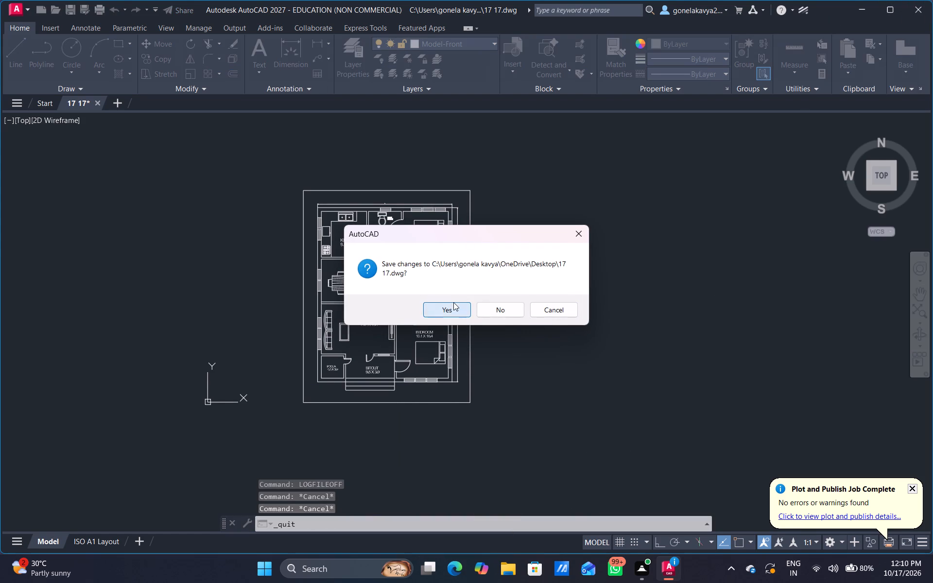